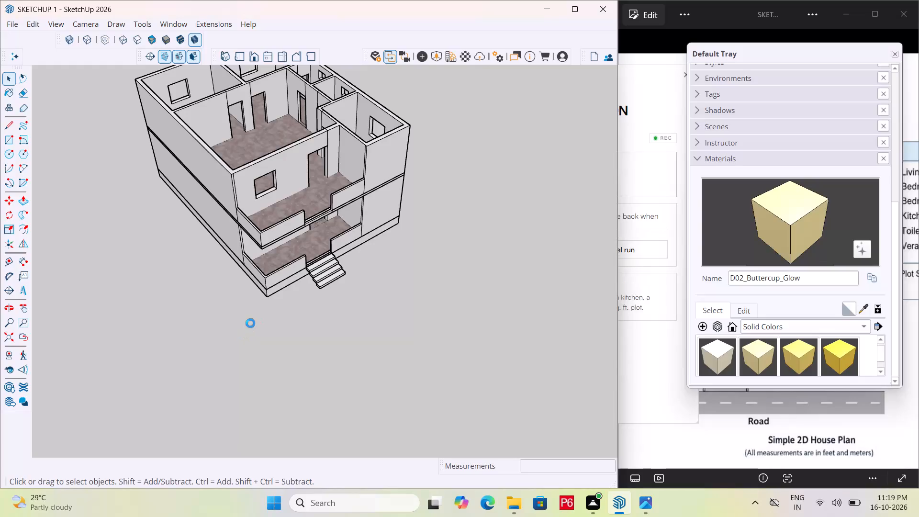
Save the two-storey house model.
middle_drag(439, 249, 396, 238)
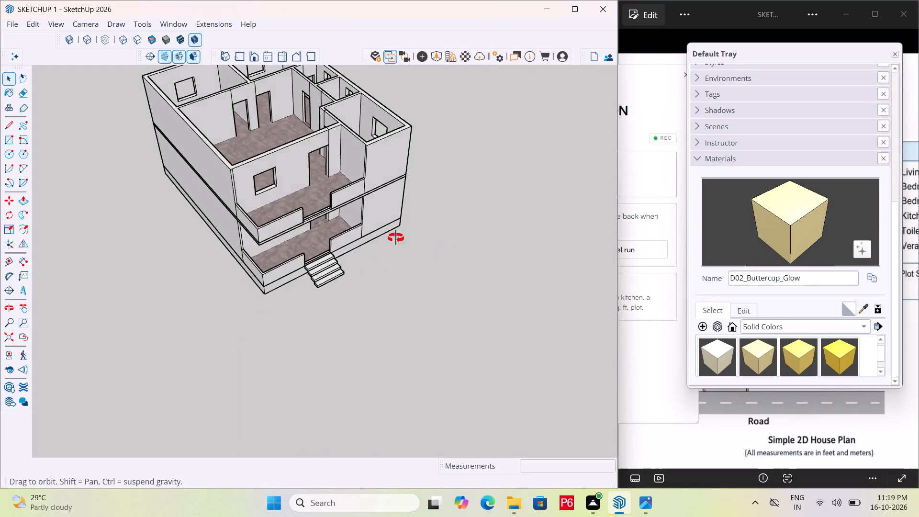
middle_drag(396, 238, 276, 224)
key(ctrl+s)
key(ctrl+s)
key(ctrl+s)
key(ctrl+s)
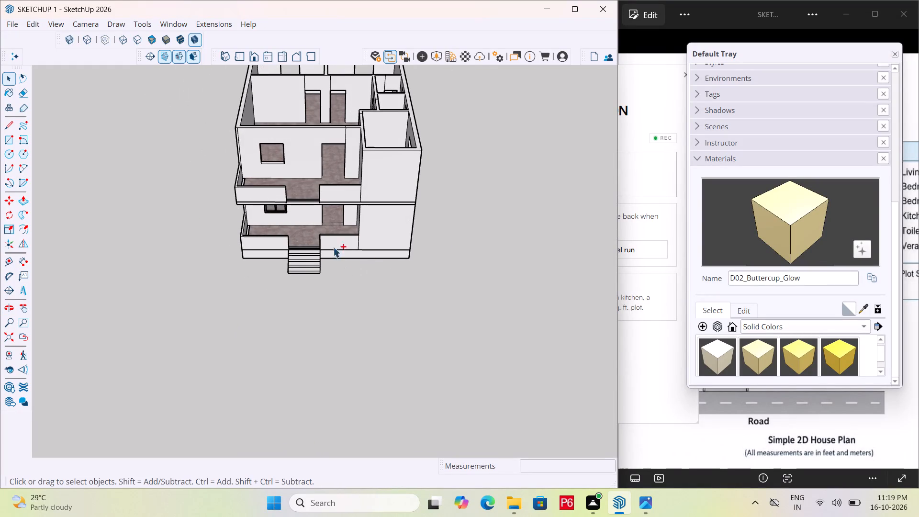
key(ctrl+s)
Select the floor slab between the lower and upper storeys.
ctrl+middle_drag(183, 191, 488, 188)
scroll(314, 198, up, 2)
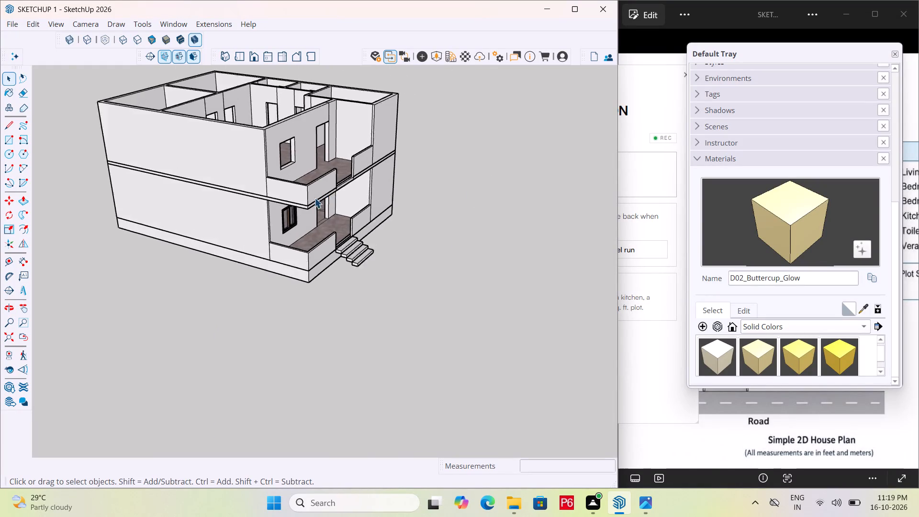
scroll(314, 198, up, 8)
click(305, 214)
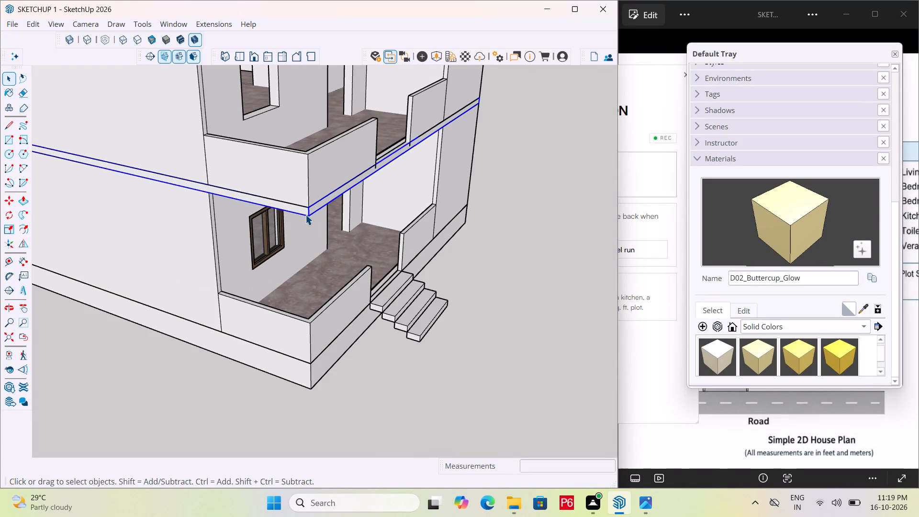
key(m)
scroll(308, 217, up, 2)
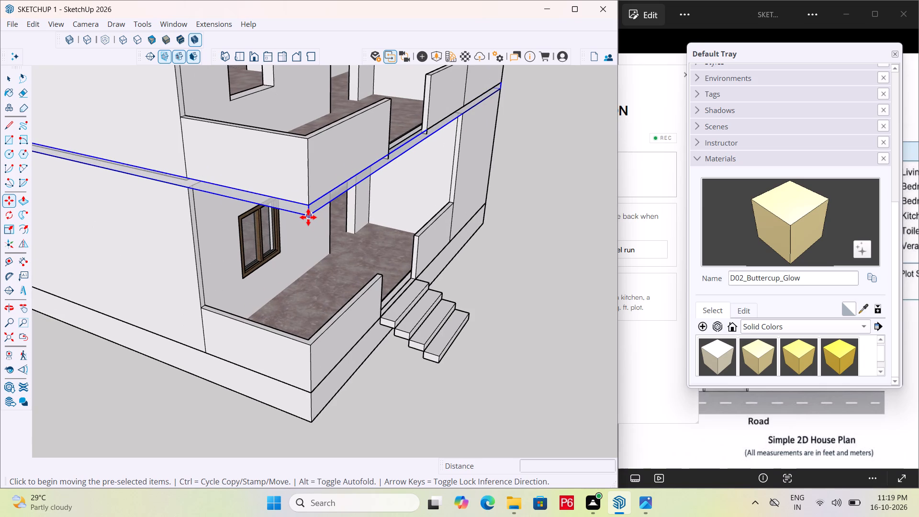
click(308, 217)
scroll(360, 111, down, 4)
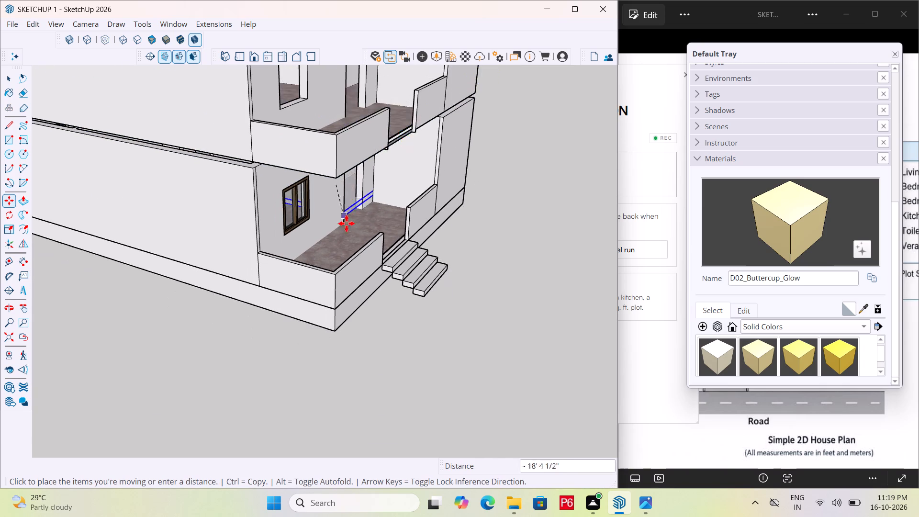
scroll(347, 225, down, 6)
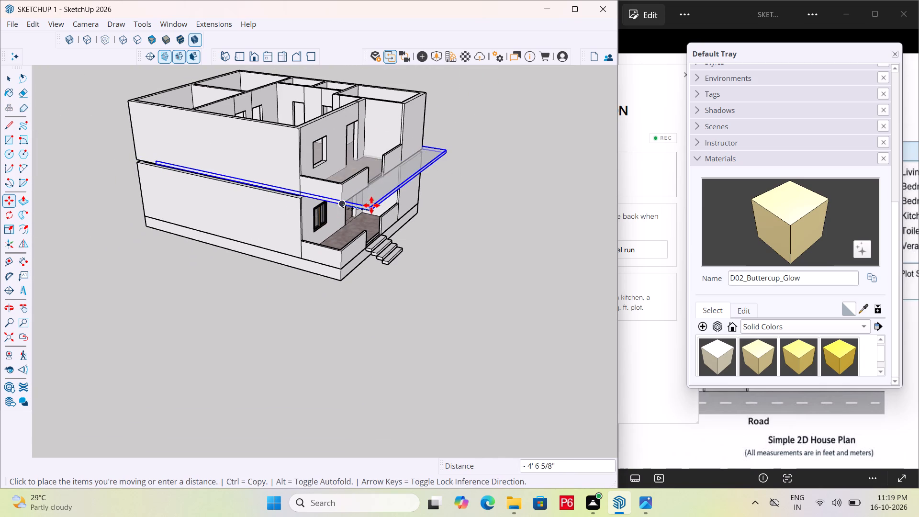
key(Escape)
Copy the selected slab 10' 6" straight up from its corner onto the top of the upper-storey walls as the roof.
middle_drag(455, 204, 0, 208)
scroll(274, 206, up, 5)
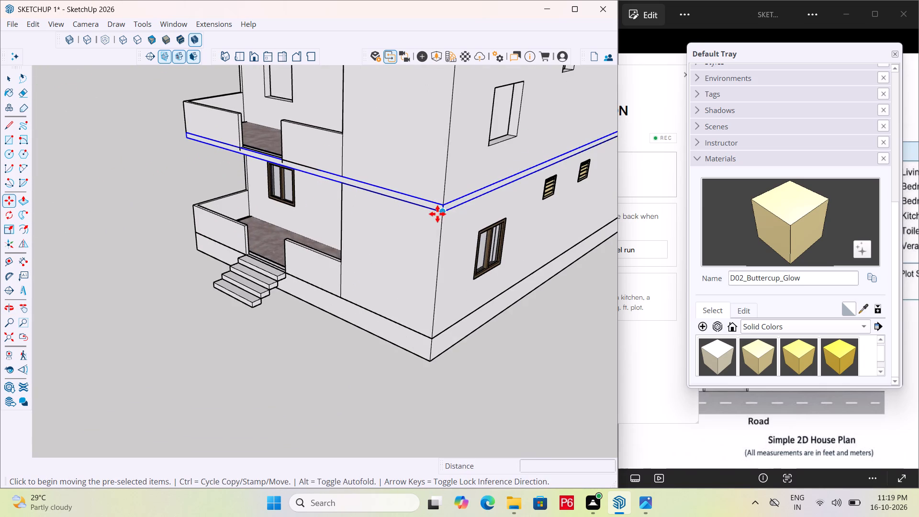
click(442, 214)
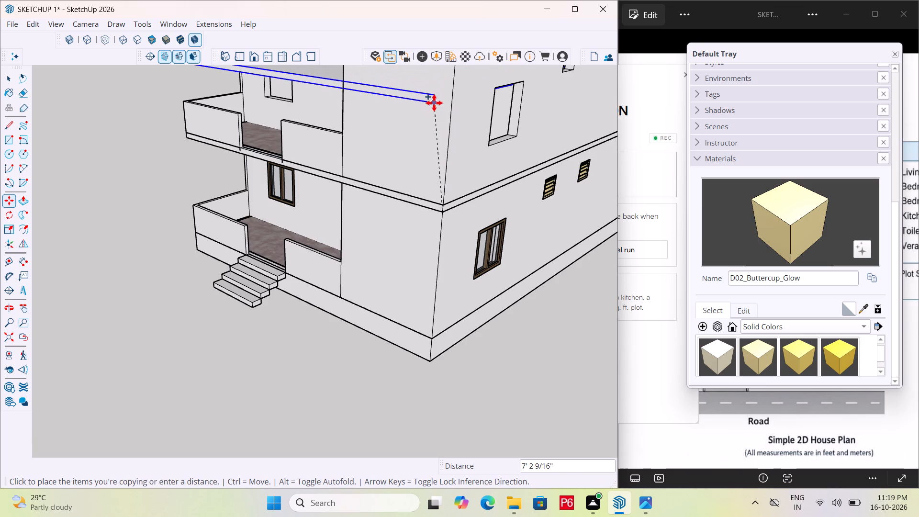
middle_drag(451, 78, 396, 186)
scroll(451, 78, down, 1)
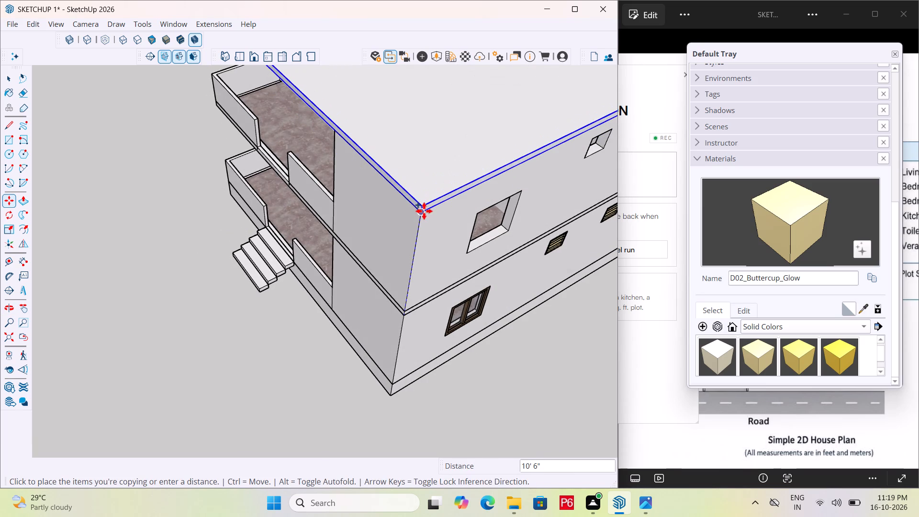
click(424, 211)
Save the model with the roof slab and leave the Move tool.
scroll(371, 202, down, 6)
middle_drag(266, 223, 592, 137)
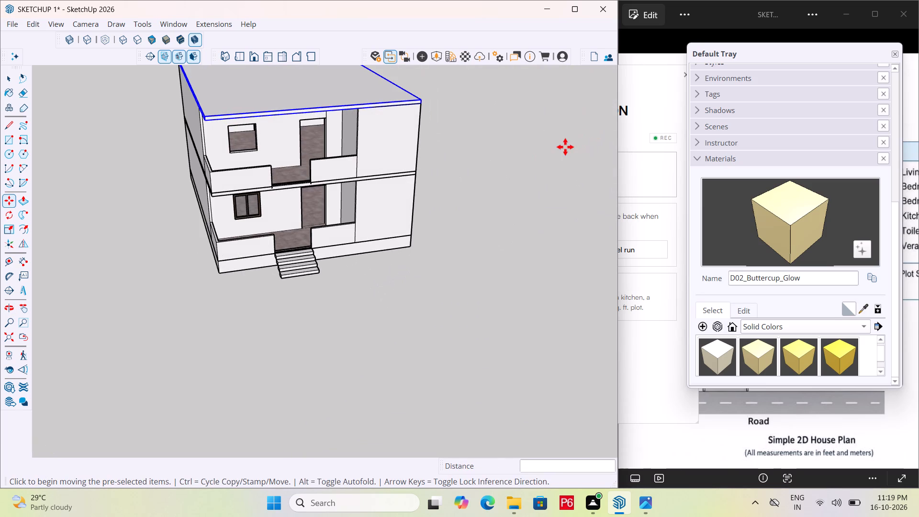
key(ctrl+s)
key(ctrl+s)
key(ctrl+s)
key(ctrl+s)
key(space)
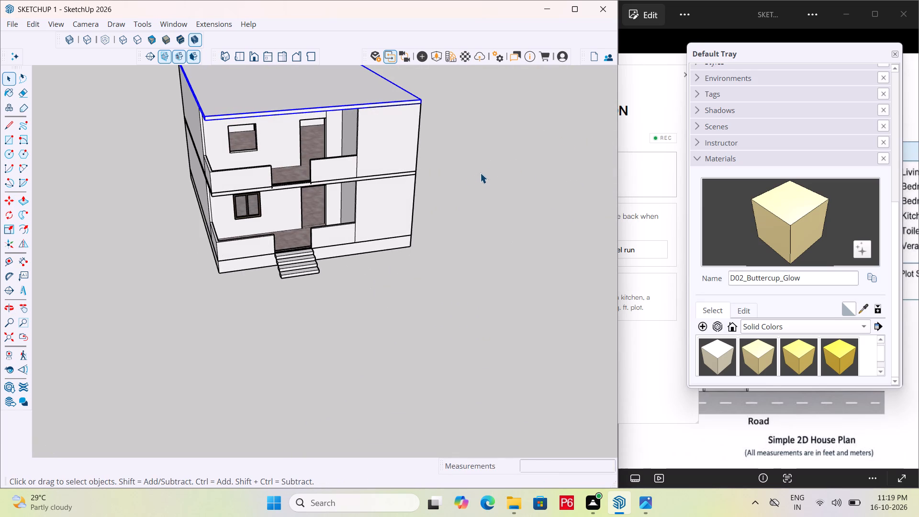
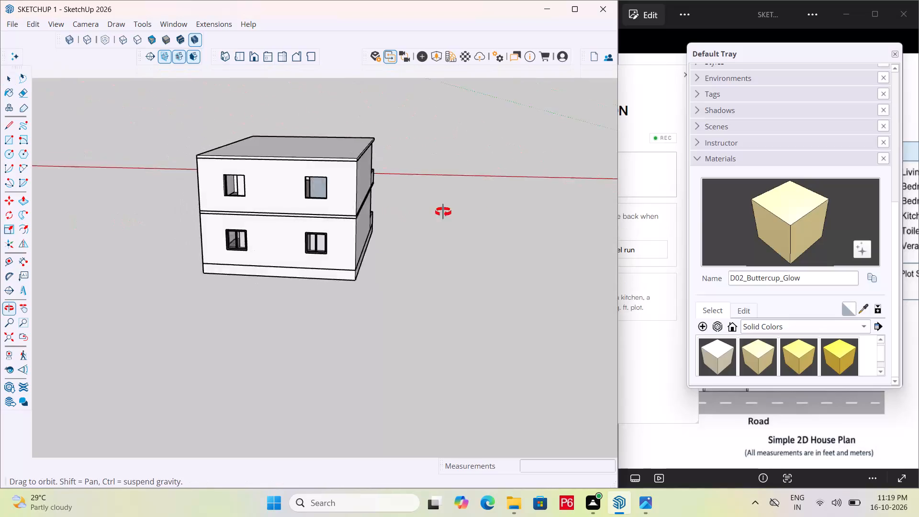
Copy the lower-storey verandah window by its bottom corner into the matching opening on the upper storey, then clear the selection.
middle_drag(129, 207, 448, 234)
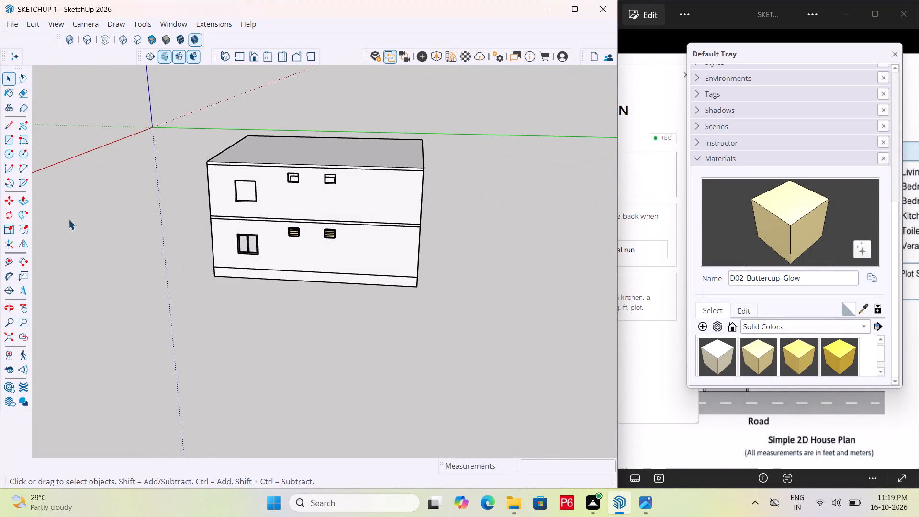
middle_drag(139, 202, 469, 202)
middle_drag(247, 205, 511, 193)
scroll(276, 210, up, 5)
scroll(284, 278, up, 5)
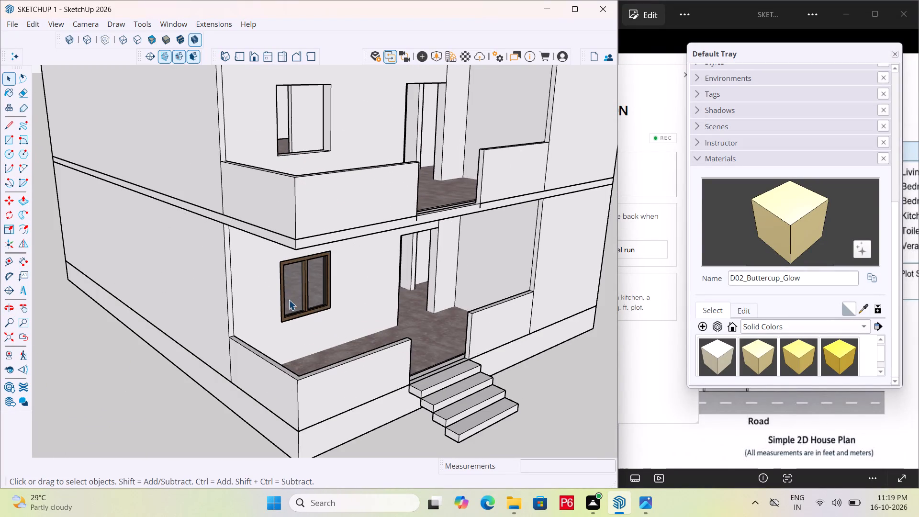
click(291, 299)
scroll(270, 308, up, 6)
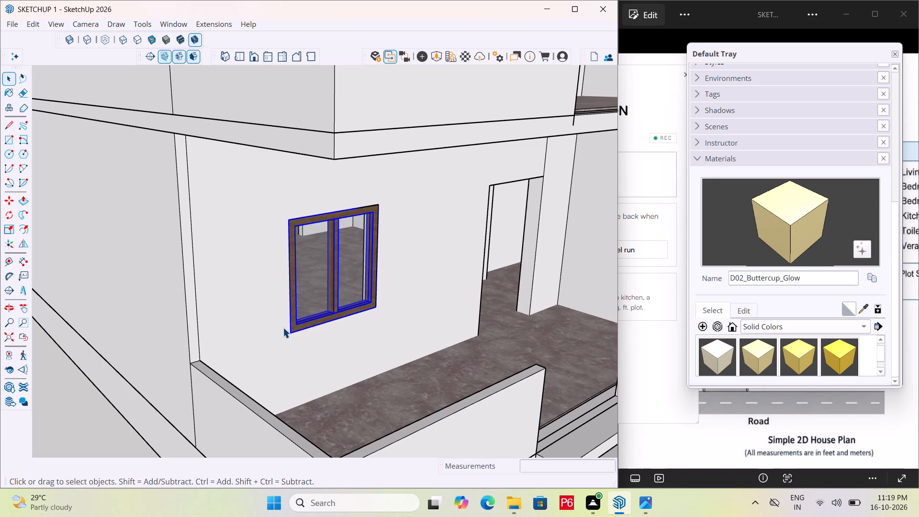
key(m)
click(292, 336)
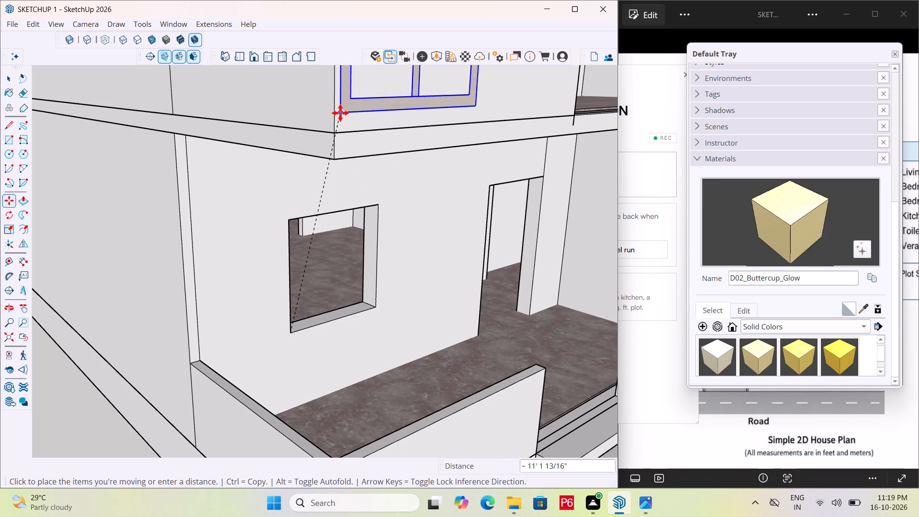
scroll(333, 174, down, 6)
middle_drag(405, 77, 332, 143)
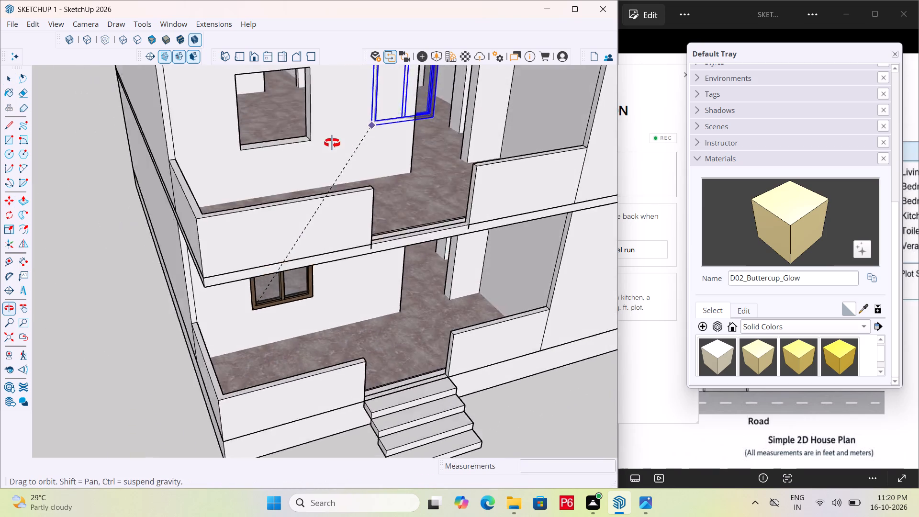
middle_drag(332, 143, 400, 143)
click(304, 158)
scroll(269, 149, down, 3)
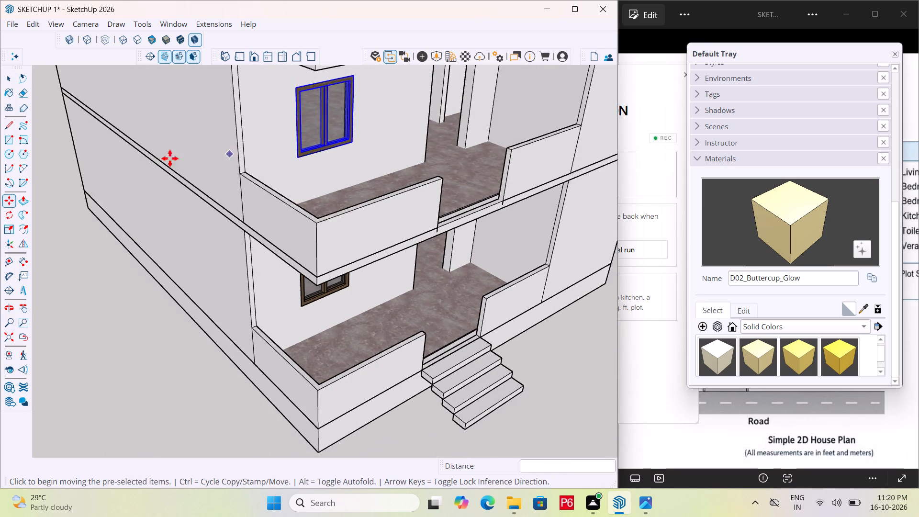
scroll(170, 158, down, 4)
scroll(381, 154, down, 5)
middle_drag(359, 160, 0, 160)
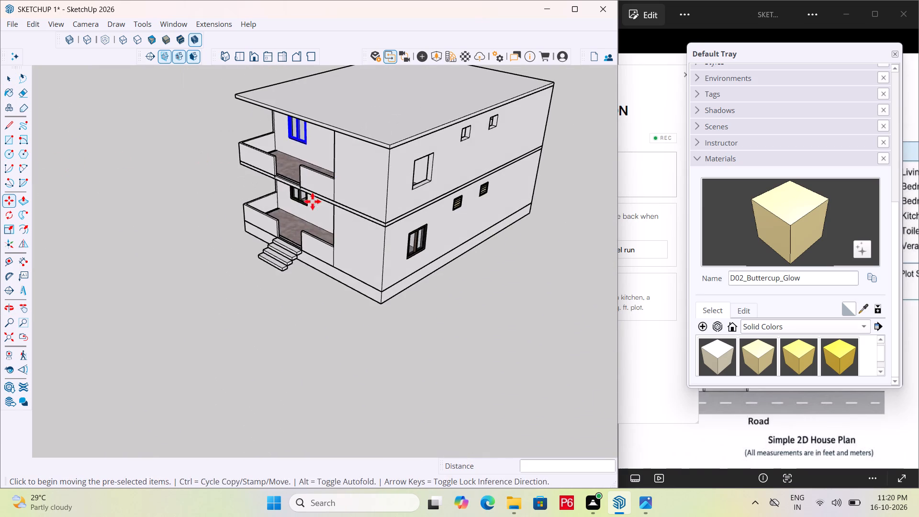
scroll(425, 250, up, 5)
key(space)
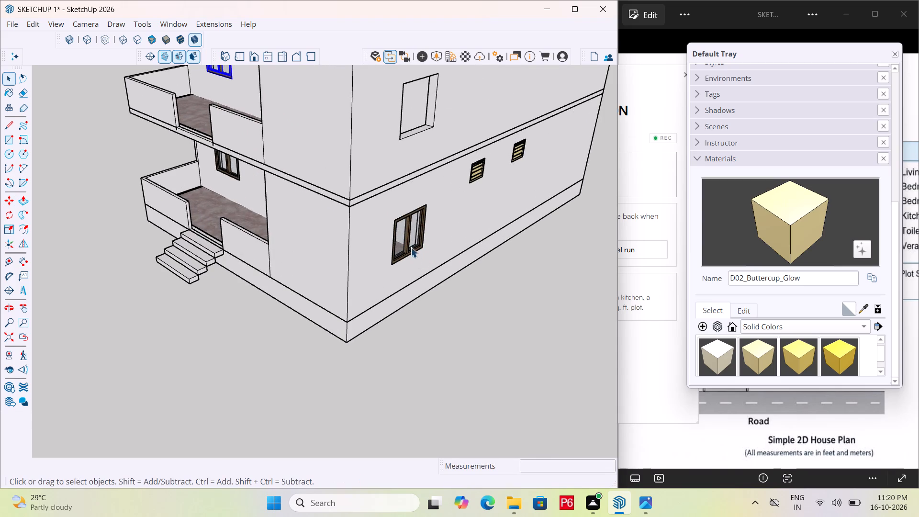
key(Escape)
key(space)
click(487, 282)
Copy the lower-storey window on the side wall 10' 6" straight up into the upper-storey opening and deselect it.
click(399, 250)
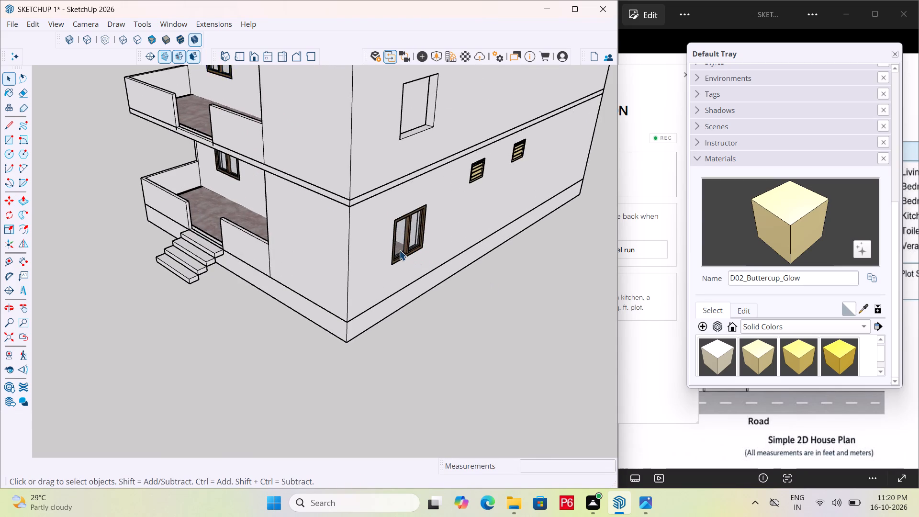
scroll(401, 253, up, 5)
key(m)
scroll(388, 272, up, 3)
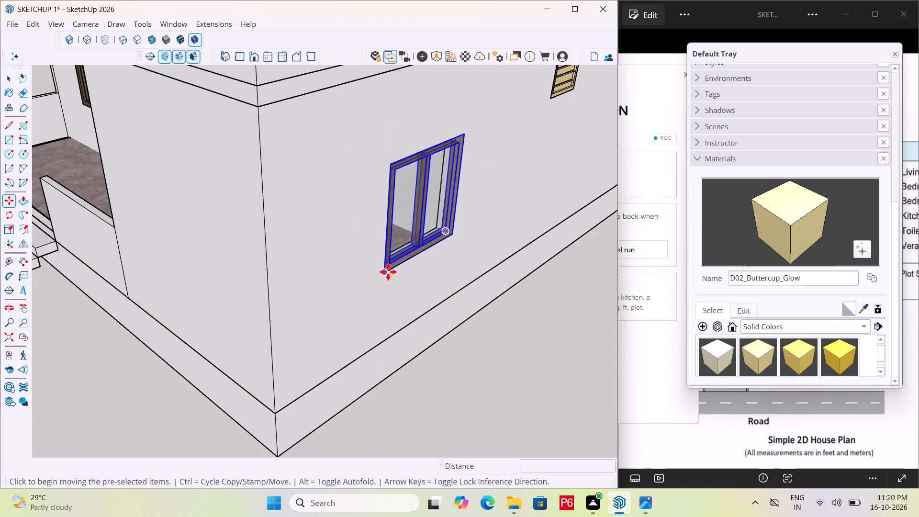
click(386, 274)
scroll(354, 211, down, 6)
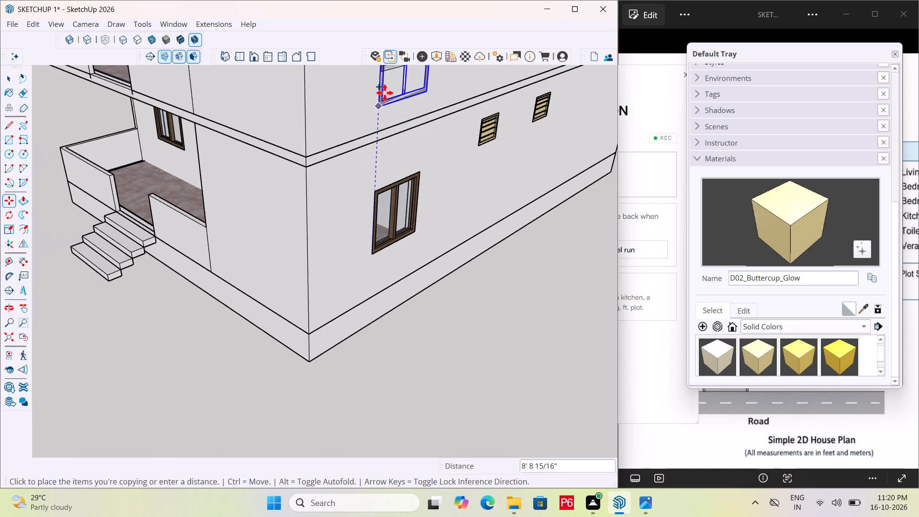
scroll(345, 174, down, 9)
scroll(372, 119, up, 5)
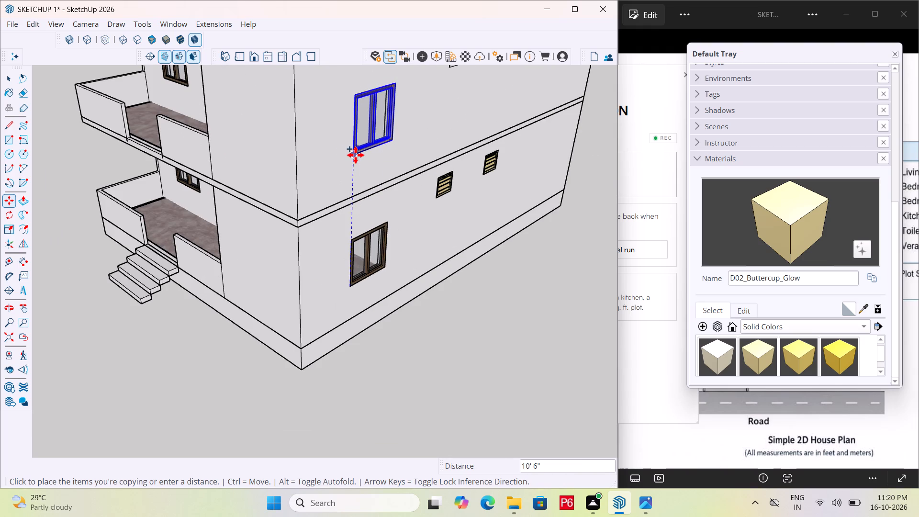
click(356, 155)
scroll(353, 154, down, 3)
key(space)
click(492, 252)
Copy the lower louvred ventilator nearest the side-wall window up into the upper-storey opening directly above it.
scroll(305, 157, down, 4)
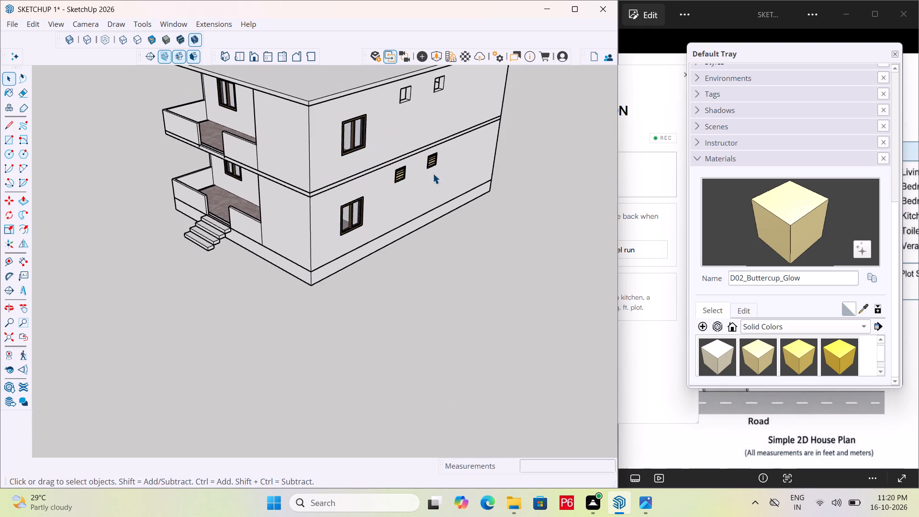
scroll(433, 173, up, 5)
click(363, 178)
scroll(362, 168, up, 6)
key(m)
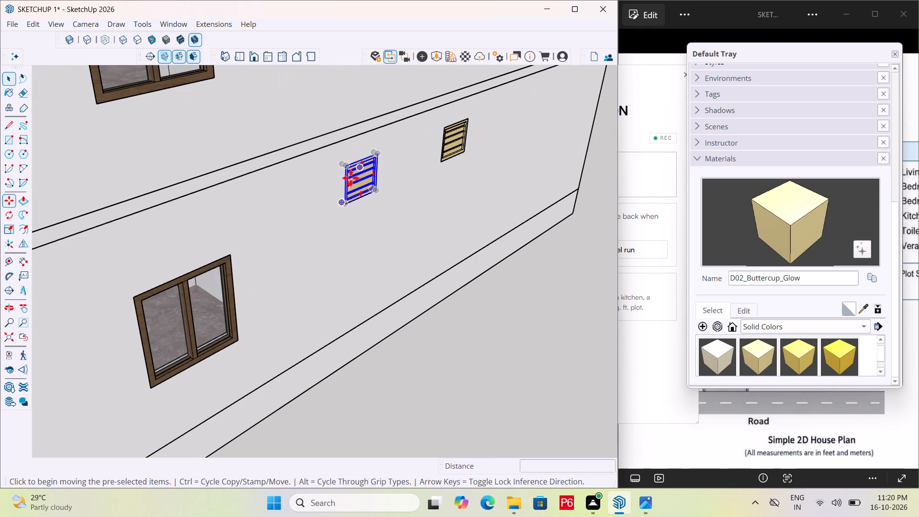
scroll(347, 191, up, 3)
click(344, 207)
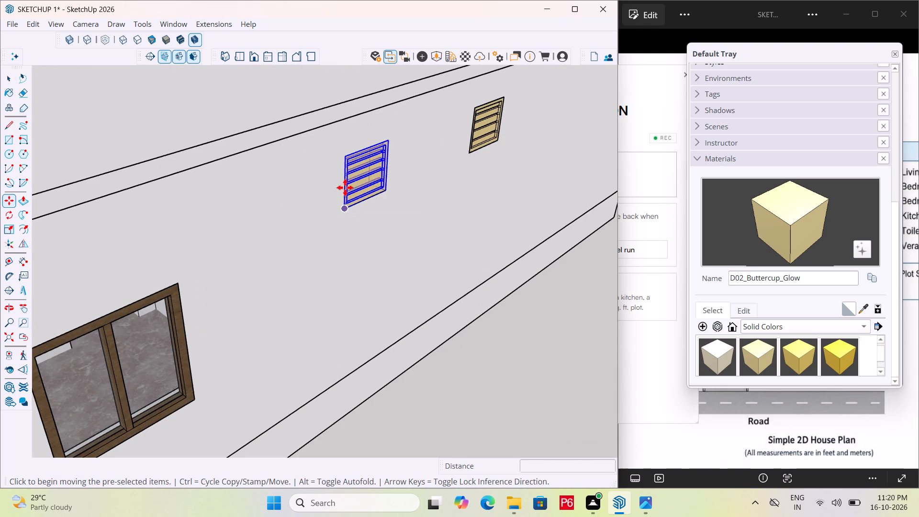
scroll(360, 120, down, 7)
scroll(360, 202, down, 5)
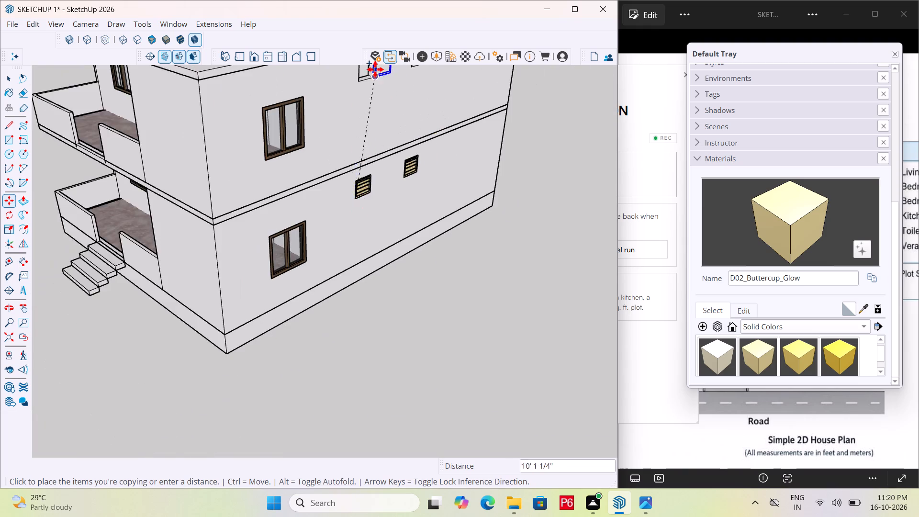
scroll(375, 69, up, 4)
scroll(322, 160, down, 8)
scroll(379, 108, up, 6)
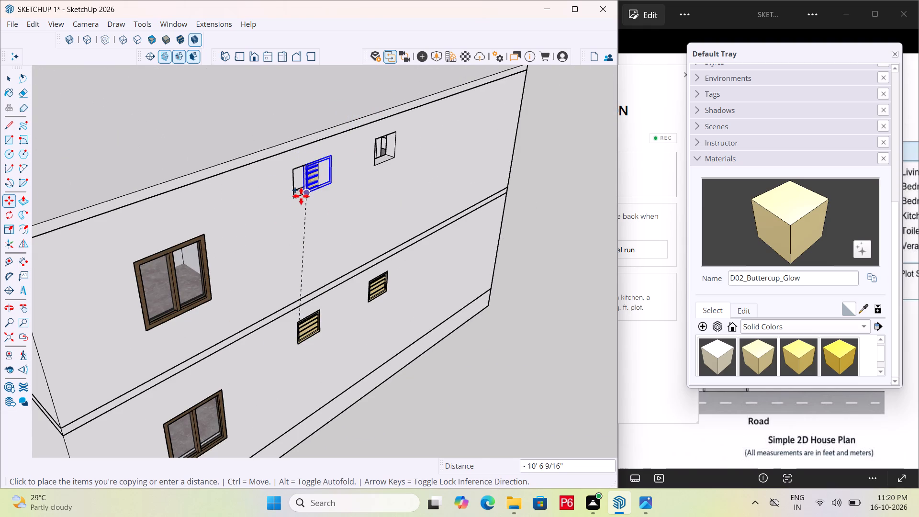
click(295, 197)
key(space)
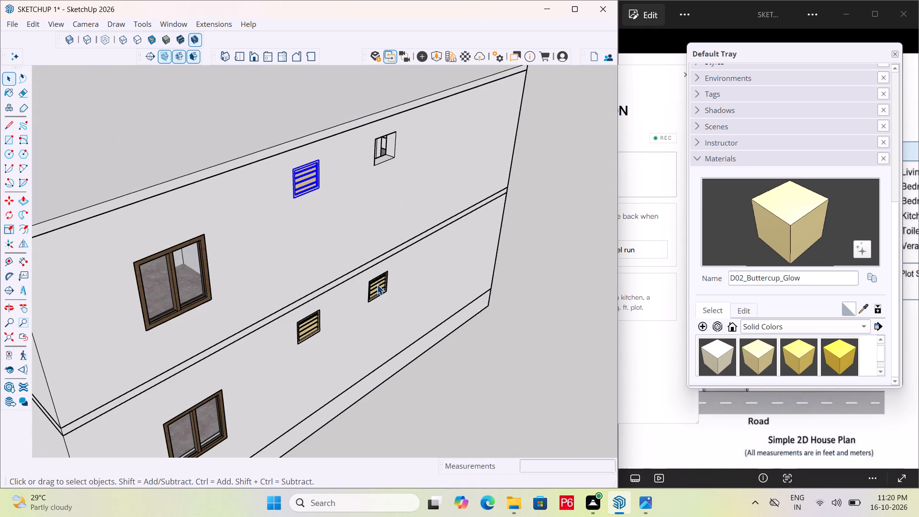
key(Escape)
click(527, 295)
key(space)
Copy the second lower louvred ventilator on the side wall up to the remaining small upper-storey opening.
click(373, 289)
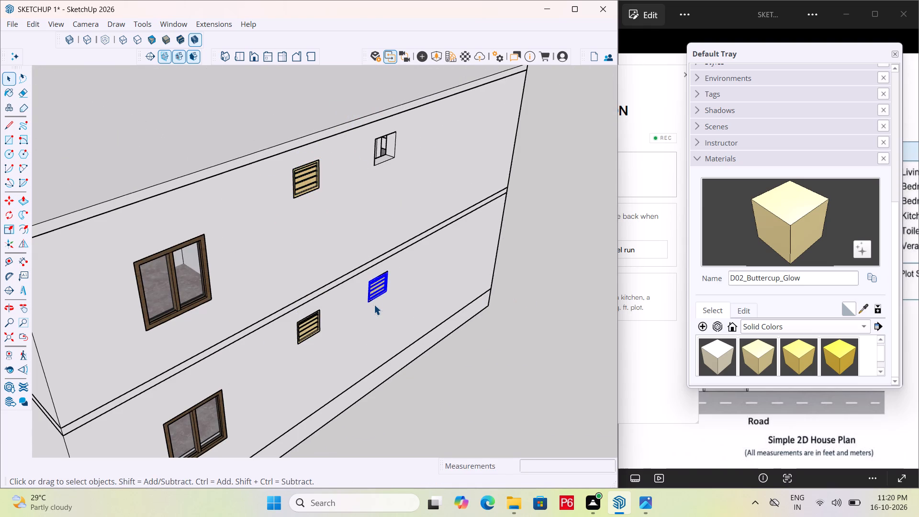
scroll(374, 307, up, 4)
key(m)
click(367, 299)
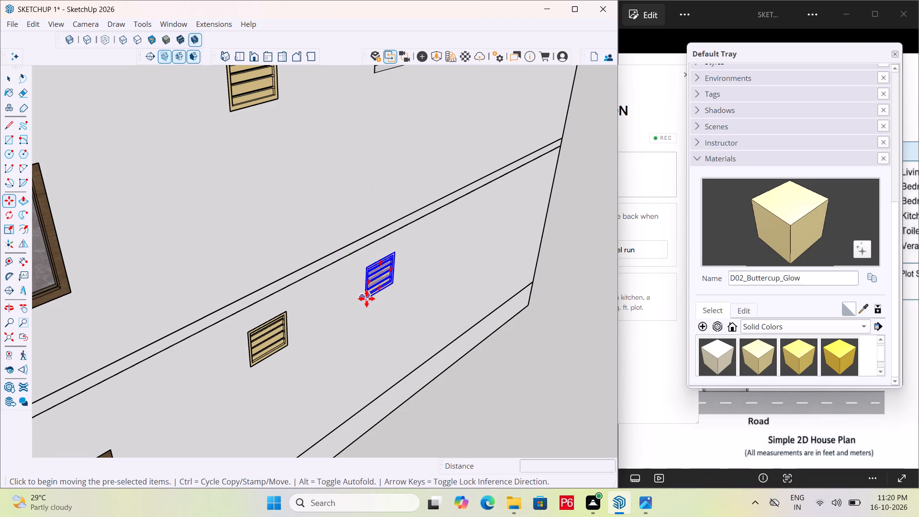
scroll(409, 131, down, 7)
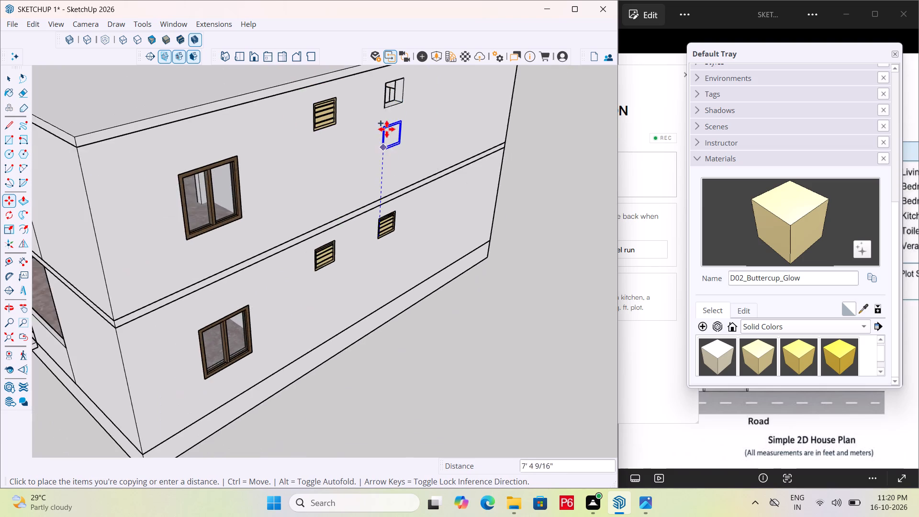
scroll(391, 163, down, 6)
scroll(401, 116, up, 7)
scroll(389, 179, up, 5)
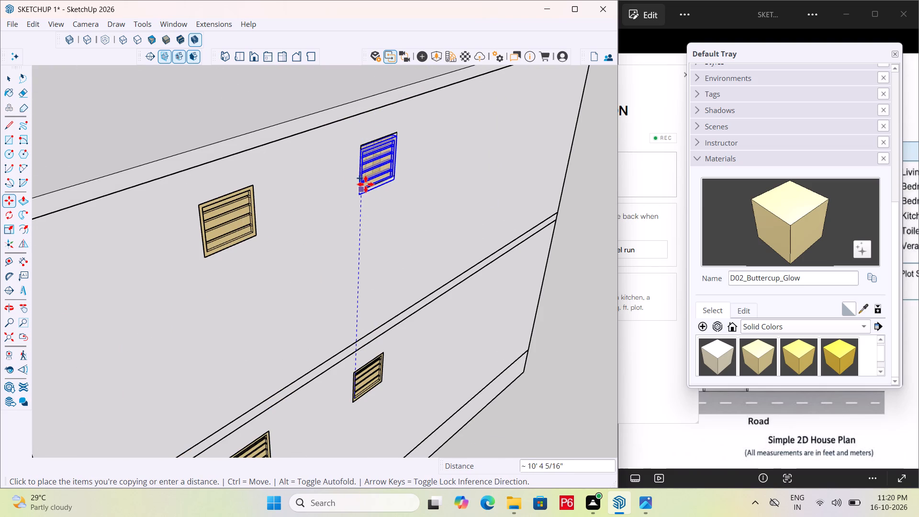
double_click(365, 184)
Move the second upper ventilator by its bottom corner so it fits exactly in its wall opening.
middle_drag(423, 150, 284, 96)
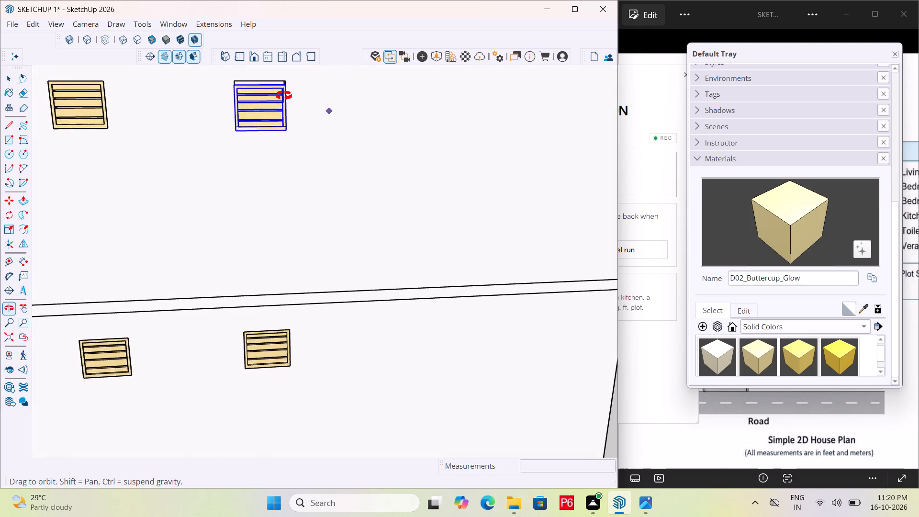
middle_drag(284, 96, 374, 122)
scroll(376, 125, up, 2)
click(311, 167)
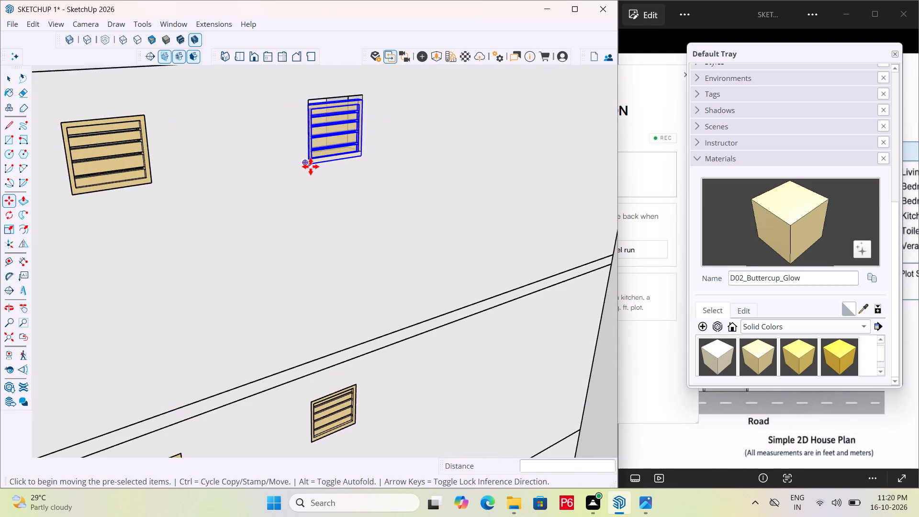
click(313, 159)
scroll(368, 115, down, 6)
Save the model with the side-wall window and ventilator copies, and clear the selection.
key(ctrl+s)
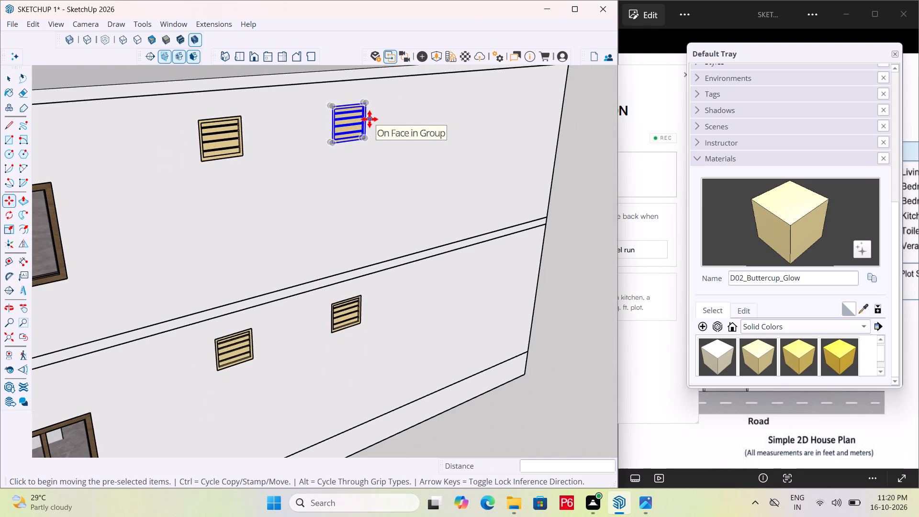
key(ctrl+s)
ctrl+scroll(369, 121, down, 6)
key(ctrl+s)
key(space)
click(571, 193)
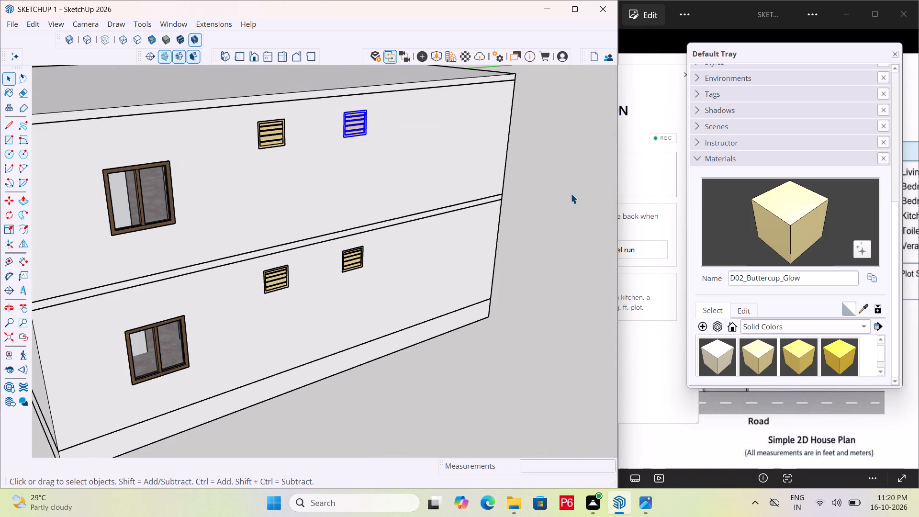
Copy the rear wall's lower-storey window nearest the ventilator side 10' 6" straight up into the upper-storey opening.
scroll(499, 159, down, 2)
middle_drag(496, 159, 111, 169)
scroll(264, 153, down, 6)
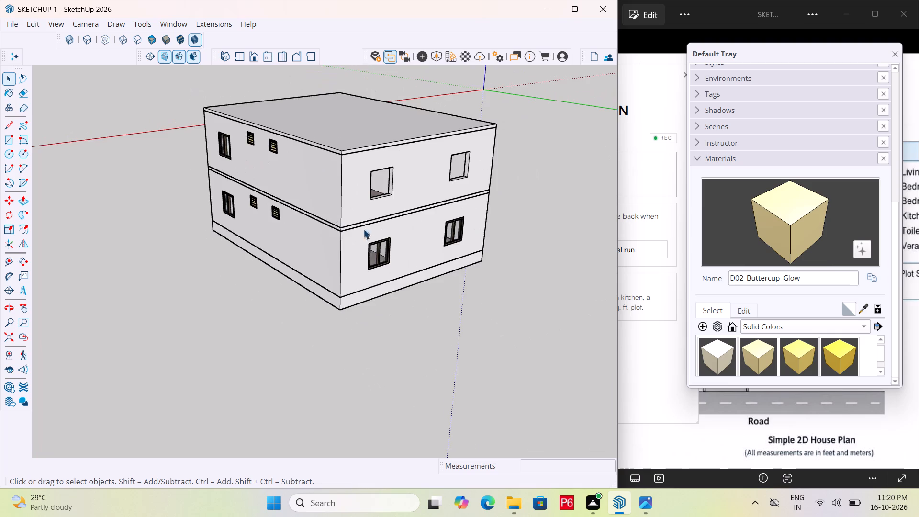
scroll(386, 229, up, 6)
scroll(348, 247, up, 6)
click(337, 266)
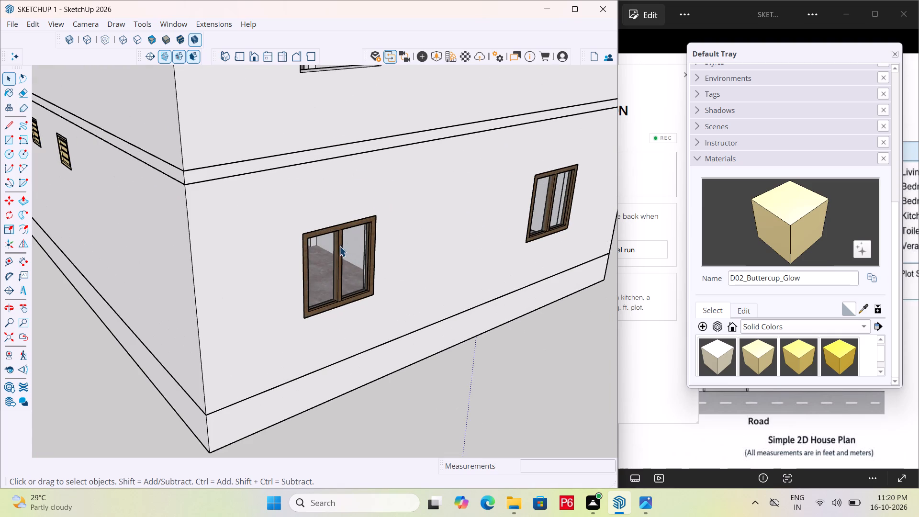
key(m)
scroll(335, 303, up, 5)
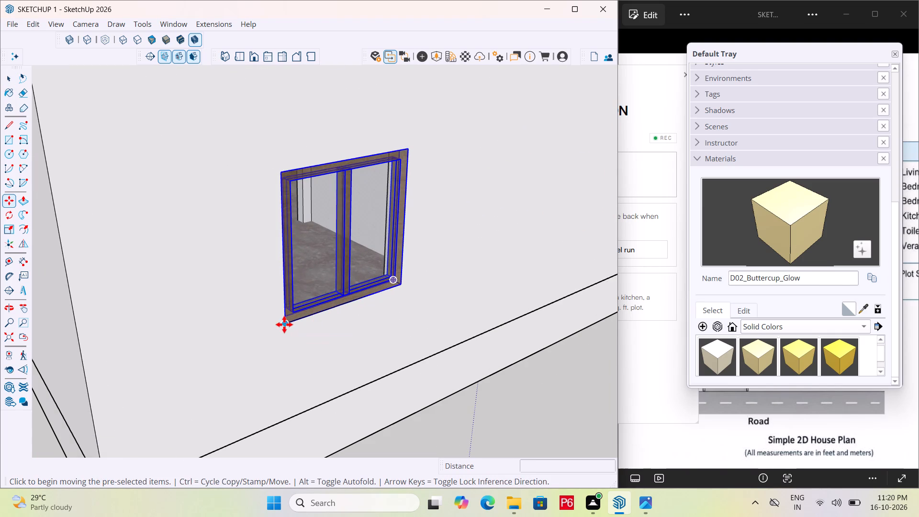
click(284, 325)
scroll(390, 237, down, 13)
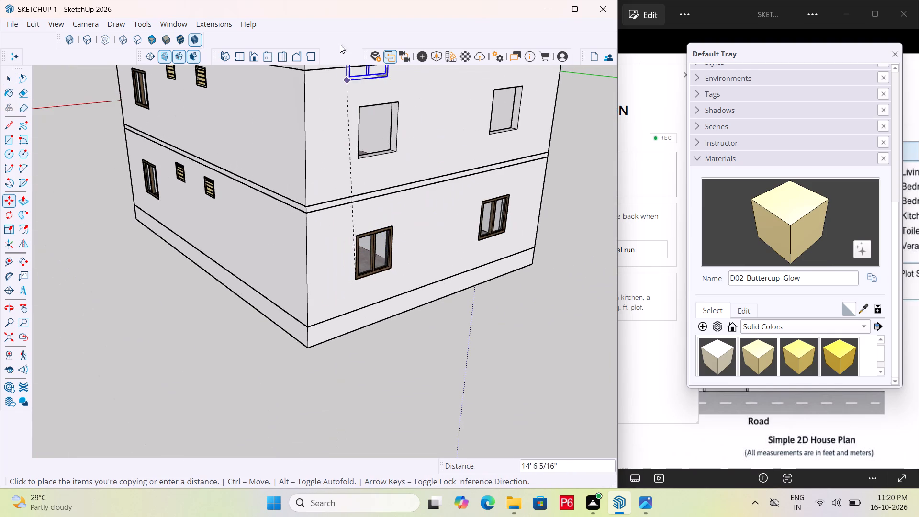
click(360, 162)
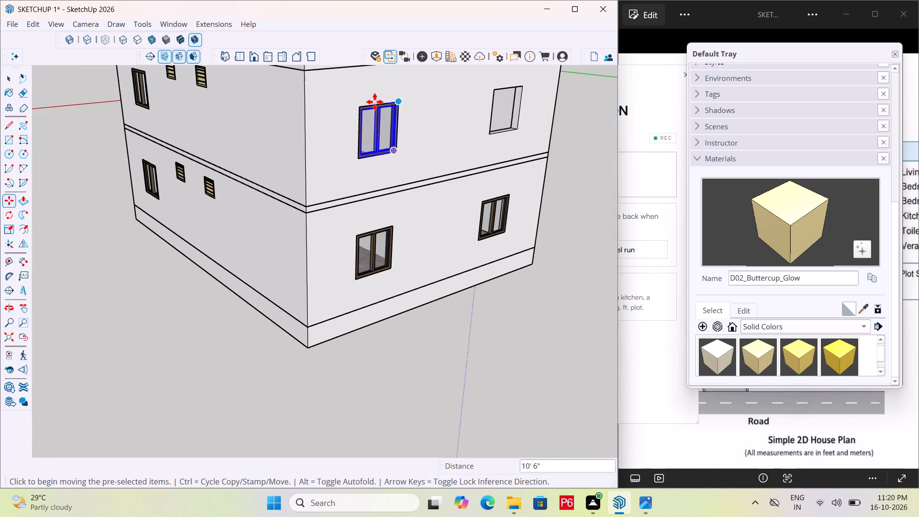
scroll(402, 97, up, 12)
scroll(279, 114, up, 7)
scroll(249, 124, down, 4)
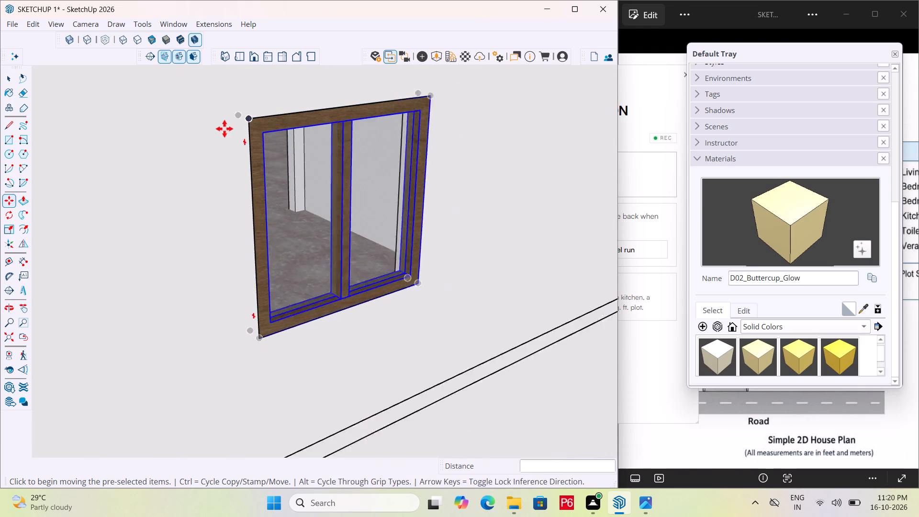
scroll(224, 129, down, 5)
key(Escape)
scroll(300, 135, down, 6)
key(space)
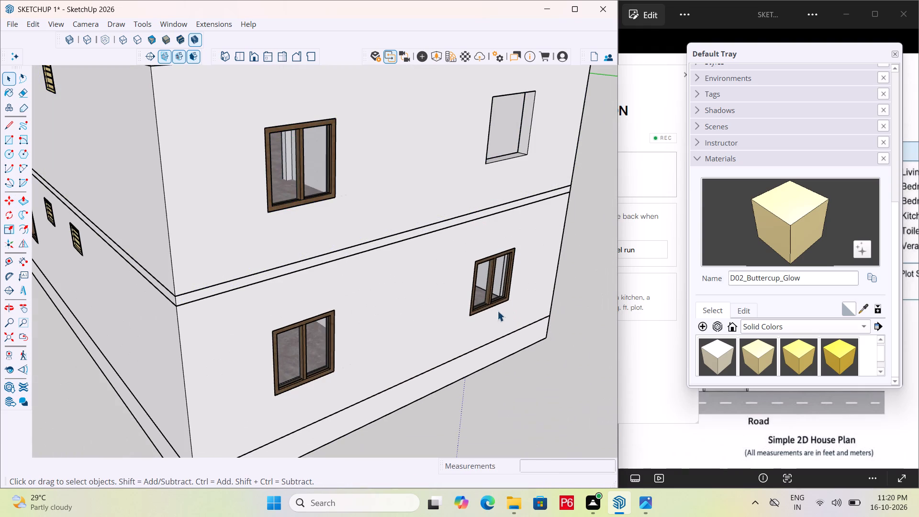
Copy the rear wall's remaining lower-storey window 10' 6" straight up into the upper-storey opening and clear the selection.
click(493, 302)
scroll(490, 301, up, 6)
key(m)
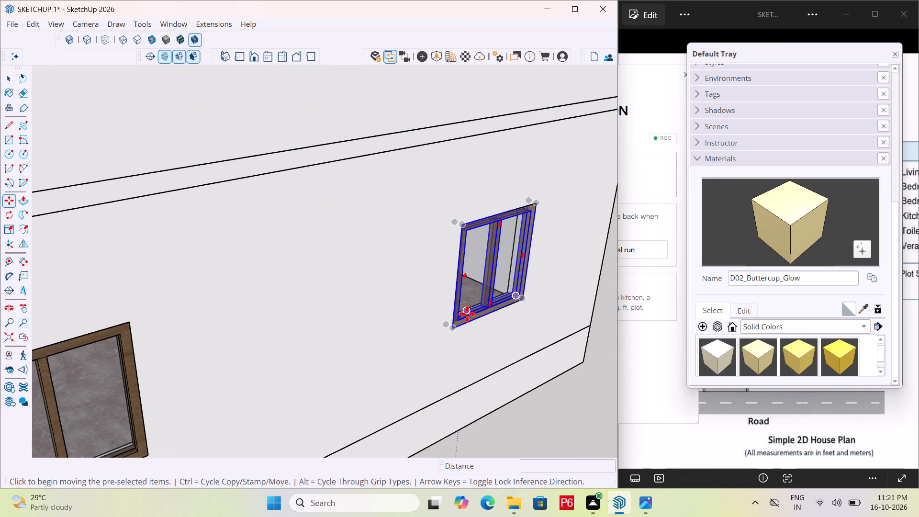
click(453, 327)
scroll(425, 197, down, 7)
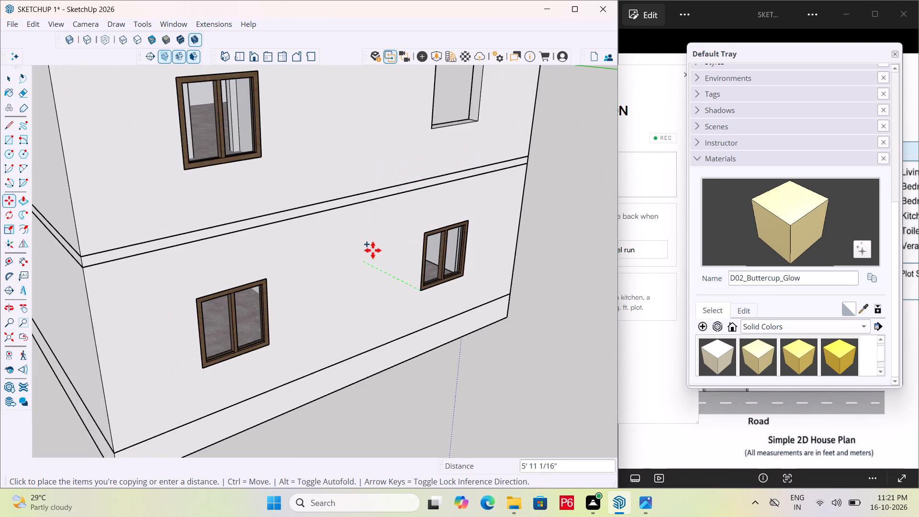
scroll(379, 256, down, 2)
click(426, 154)
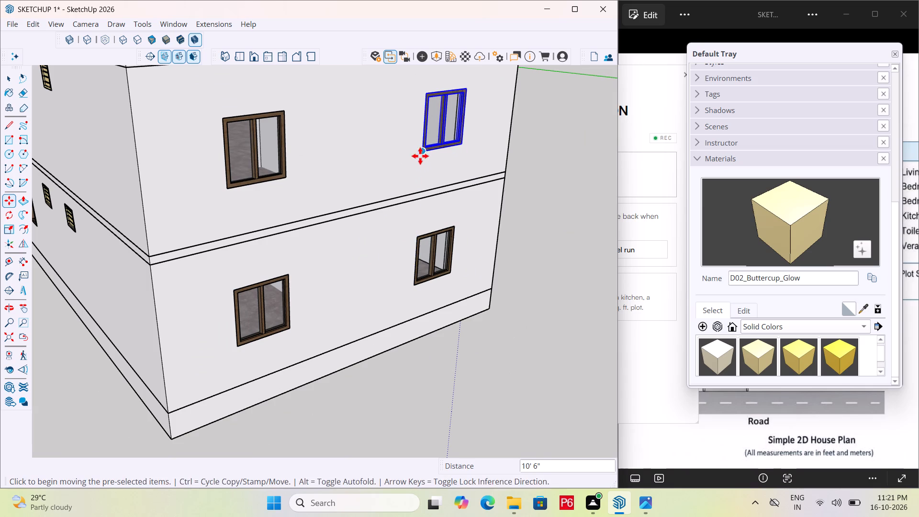
key(space)
double_click(550, 189)
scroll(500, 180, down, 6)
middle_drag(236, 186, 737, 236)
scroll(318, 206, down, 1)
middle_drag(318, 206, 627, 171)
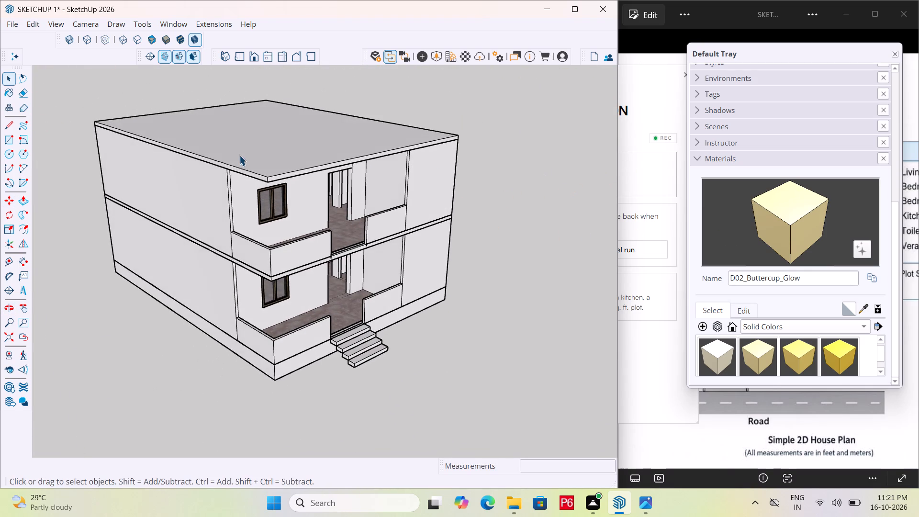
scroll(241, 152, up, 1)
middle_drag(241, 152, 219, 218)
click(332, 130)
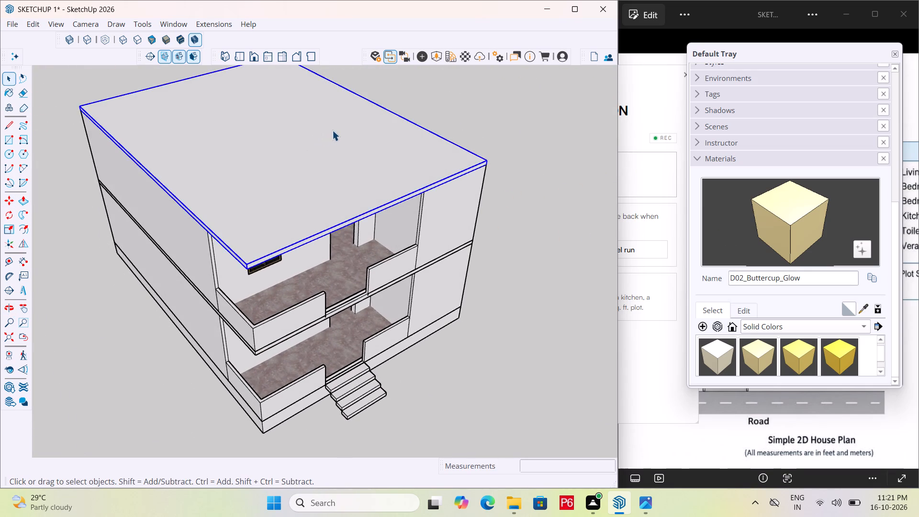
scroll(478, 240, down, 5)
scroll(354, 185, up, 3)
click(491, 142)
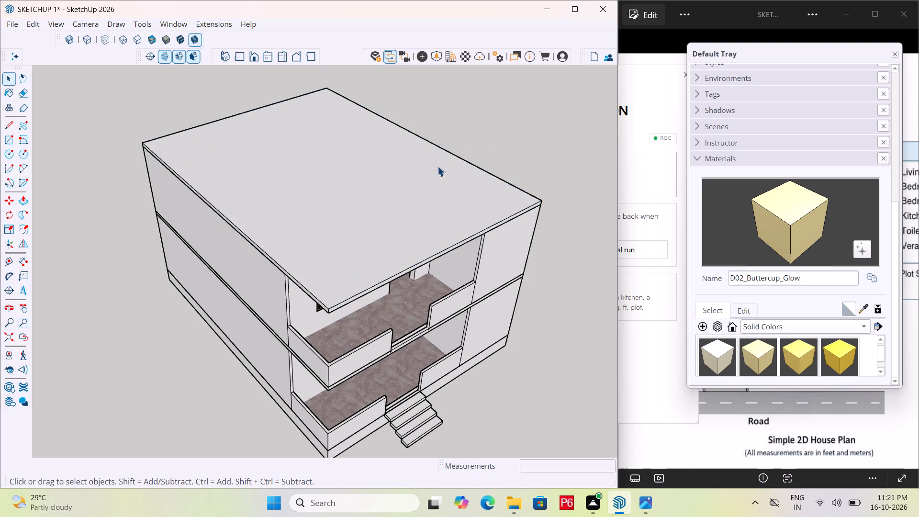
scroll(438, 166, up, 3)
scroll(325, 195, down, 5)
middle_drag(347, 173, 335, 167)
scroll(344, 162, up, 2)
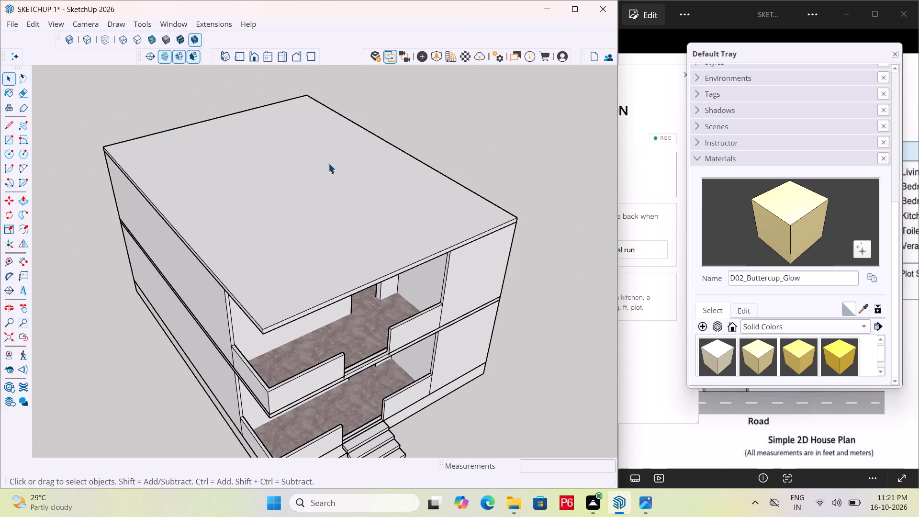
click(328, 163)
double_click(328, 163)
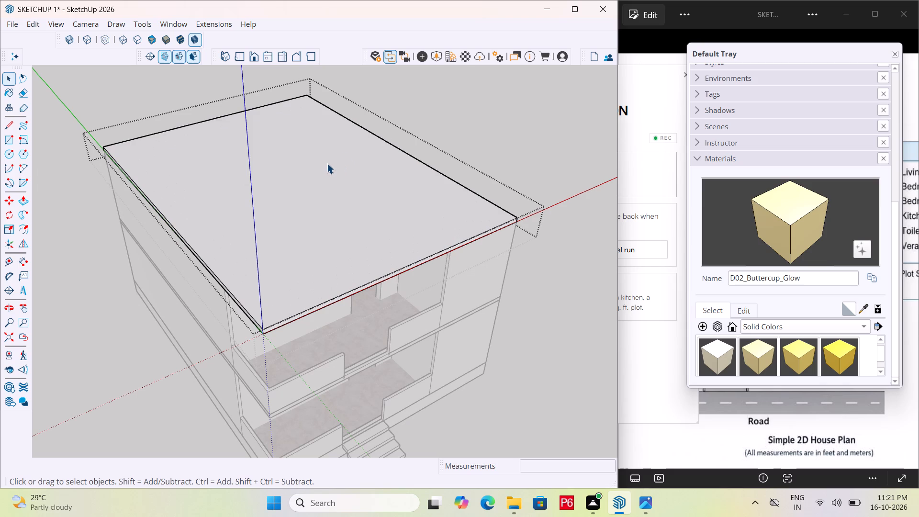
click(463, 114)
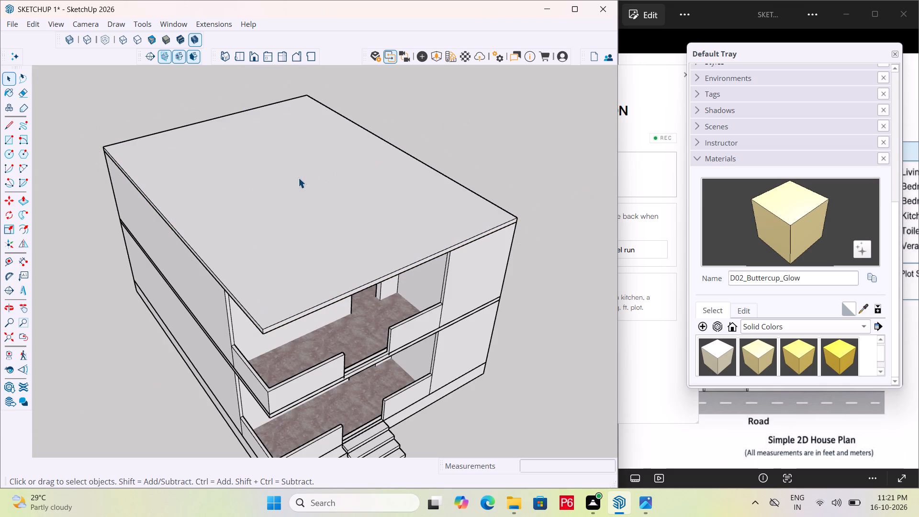
Place guide lines on the roof slab 6" in from the long edge above the windowless side wall and from the rear edge.
key(t)
scroll(191, 244, up, 3)
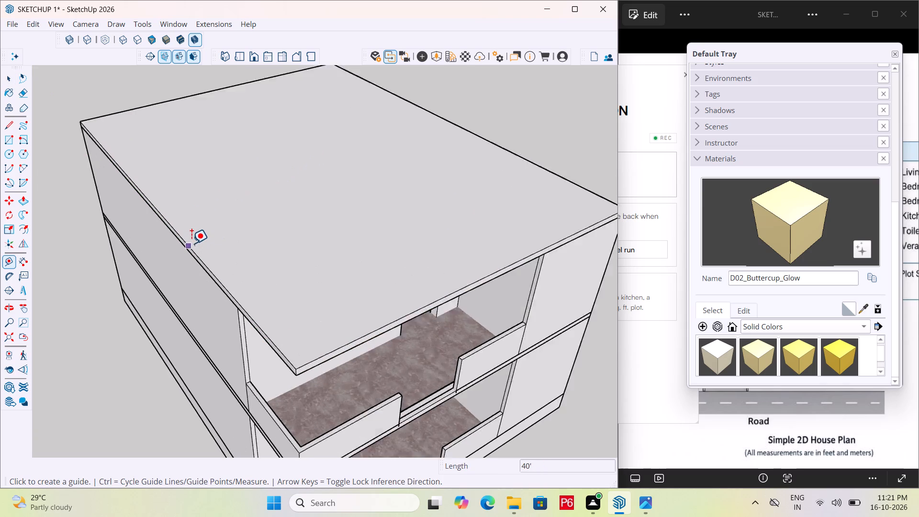
scroll(191, 244, up, 2)
click(189, 246)
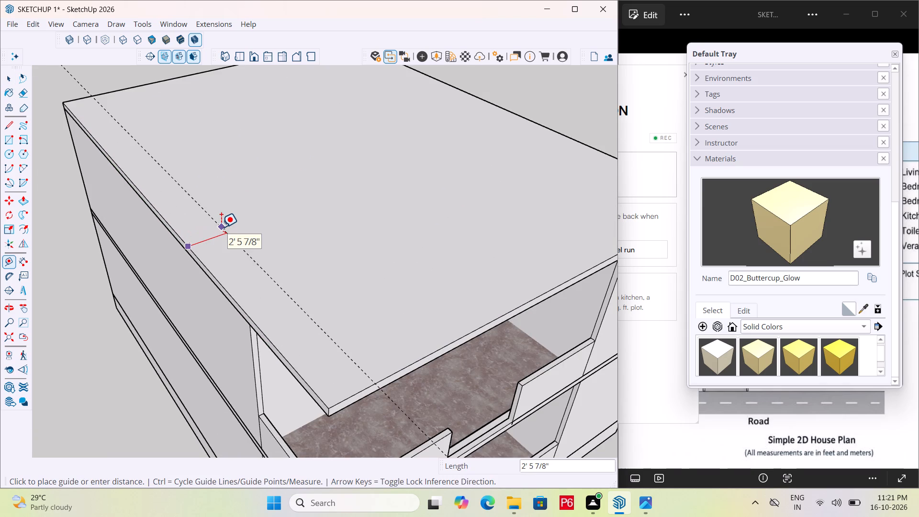
text(6")
key(Return)
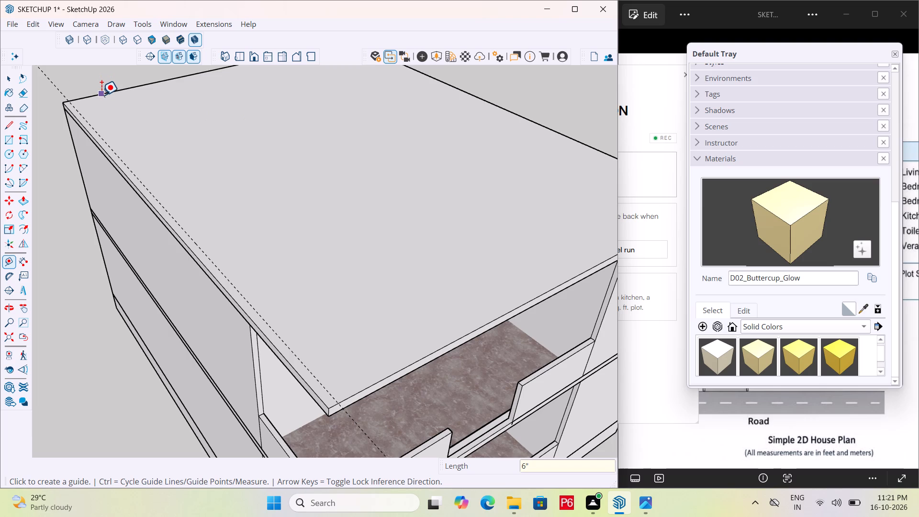
click(101, 95)
text(6")
key(Return)
Place a guide line on the roof 6" in from the long edge above the ventilator side wall.
scroll(0, 207, down, 6)
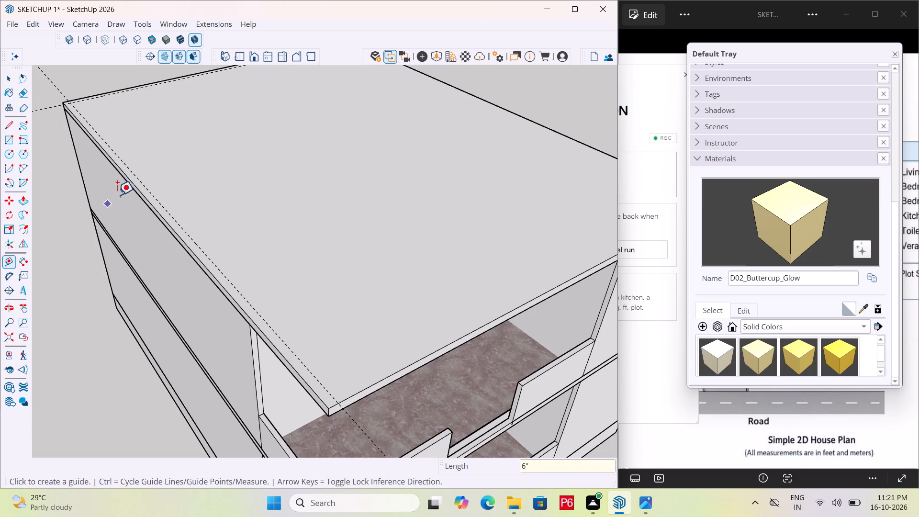
scroll(137, 184, down, 3)
middle_drag(83, 169, 566, 224)
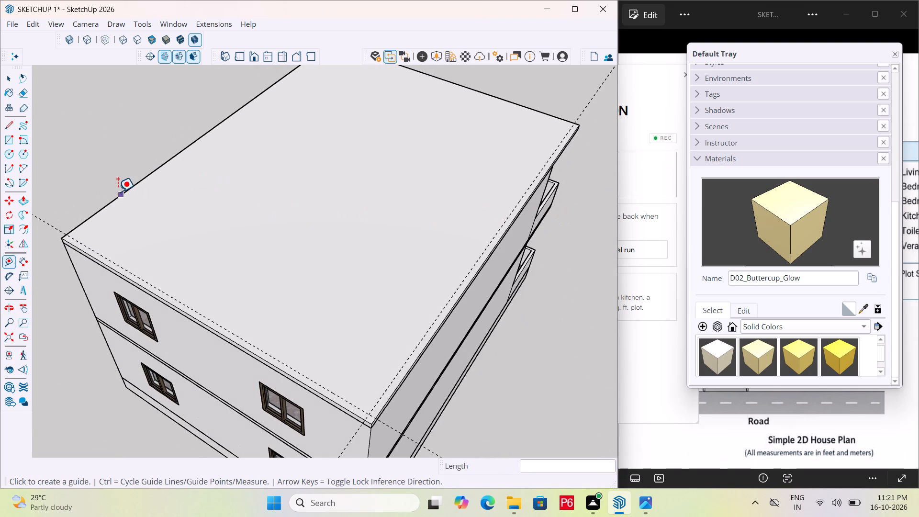
scroll(118, 192, up, 1)
click(118, 192)
key(Escape)
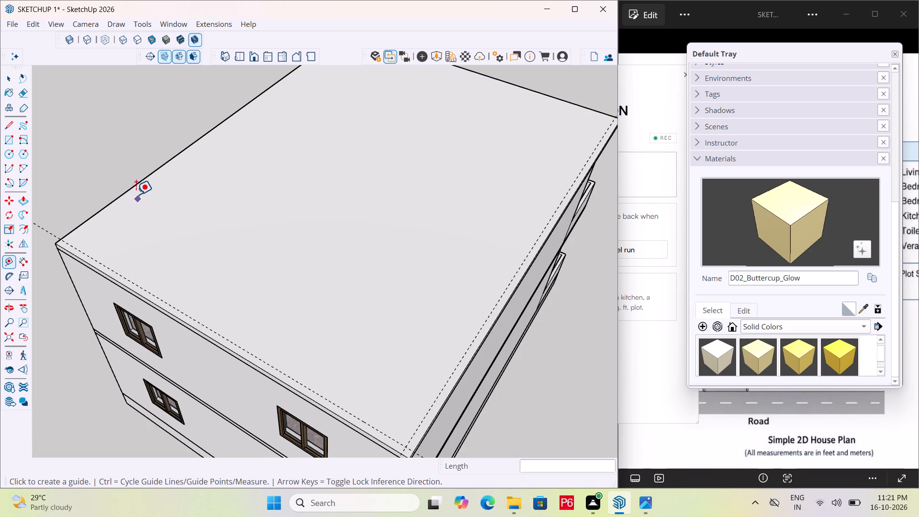
click(135, 183)
text(6")
key(Return)
Place the fourth roof guide line 6" in from the front edge above the balconies.
scroll(109, 230, down, 6)
middle_drag(410, 181, 51, 222)
scroll(410, 181, down, 1)
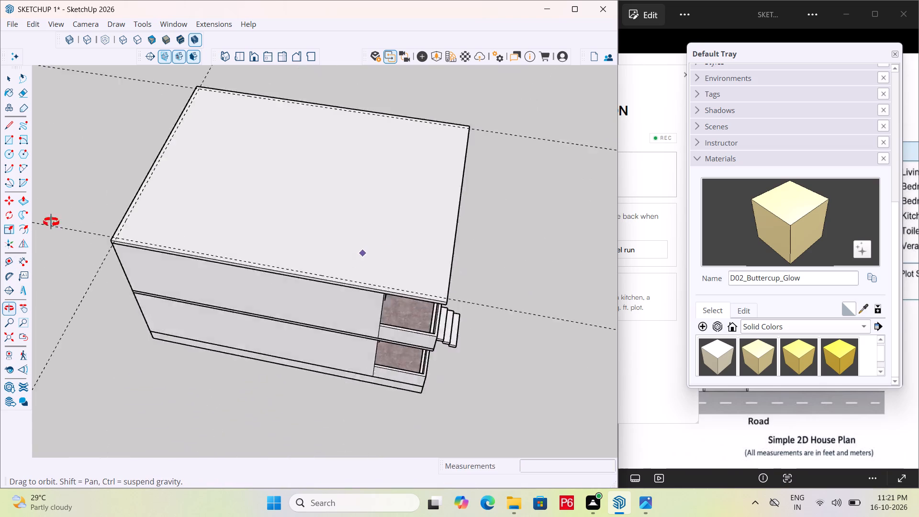
middle_drag(51, 222, 2, 232)
scroll(426, 284, up, 5)
middle_drag(338, 286, 682, 244)
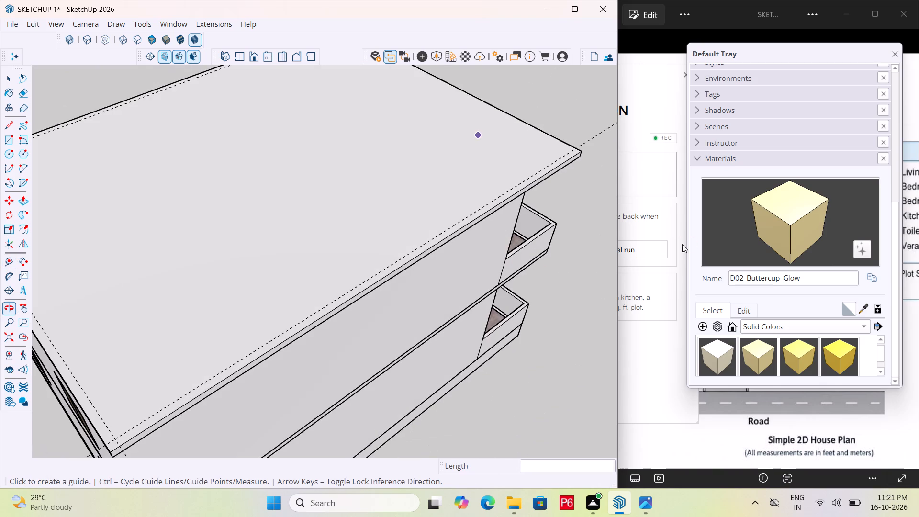
middle_drag(682, 244, 688, 244)
click(504, 114)
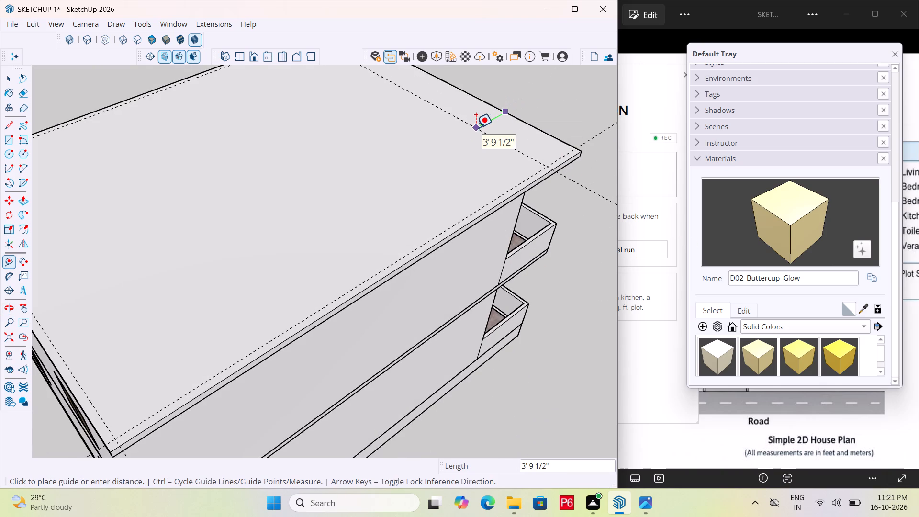
text(6")
key(Return)
Save the model with the four roof guides.
scroll(457, 138, down, 4)
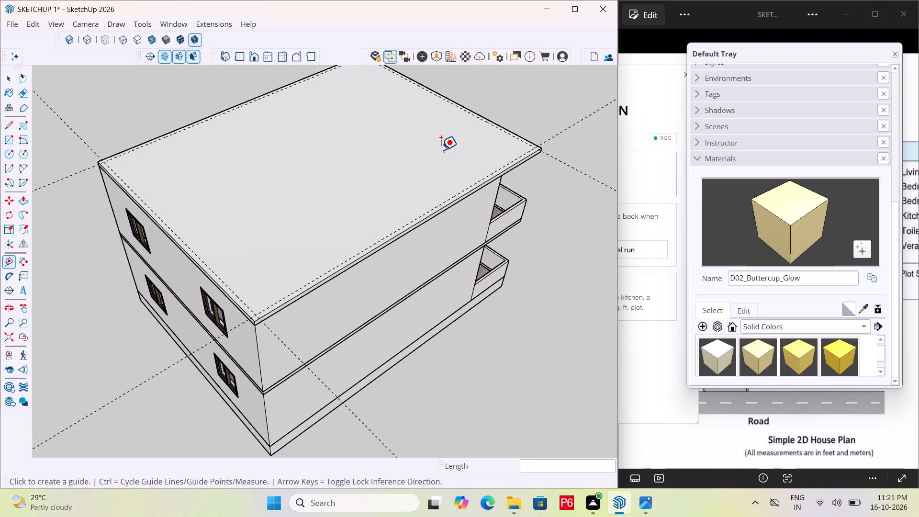
key(ctrl+s)
key(ctrl+s)
Draw a 6" by 39' rectangle along the roof's windowless-side edge, from the rear guide to the front guide.
scroll(442, 155, down, 1)
middle_drag(442, 155, 138, 207)
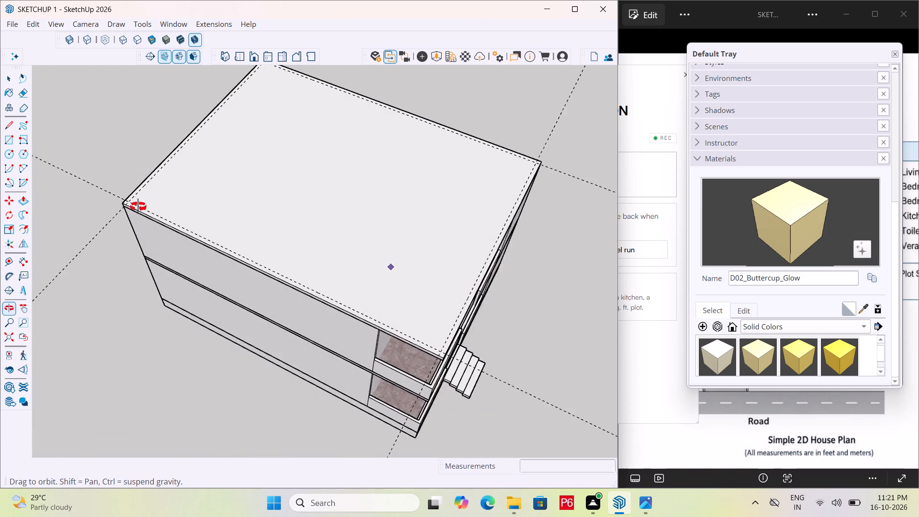
middle_drag(138, 207, 135, 205)
key(space)
middle_drag(424, 186, 326, 180)
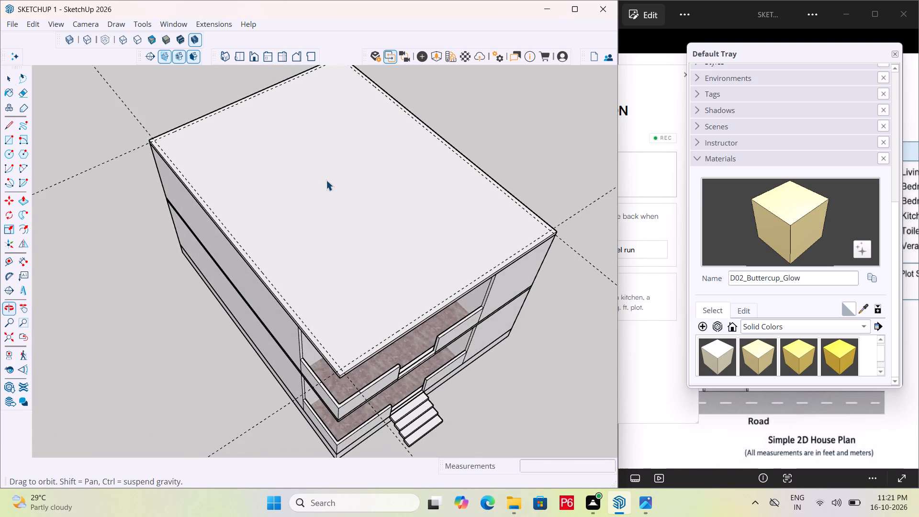
scroll(354, 251, down, 2)
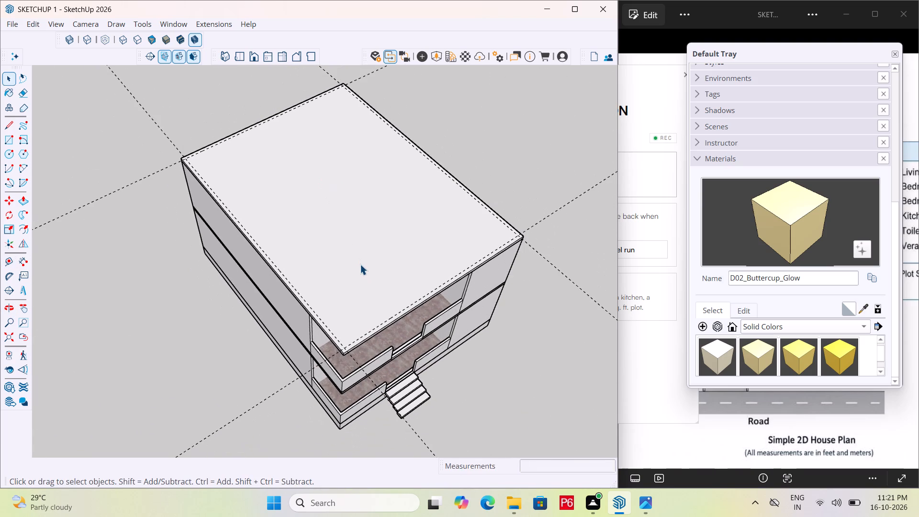
scroll(201, 169, up, 16)
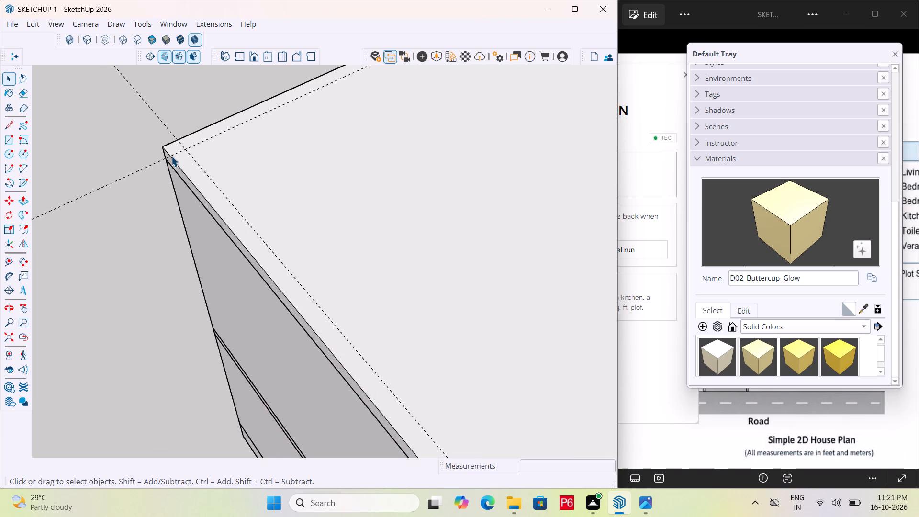
key(r)
click(187, 149)
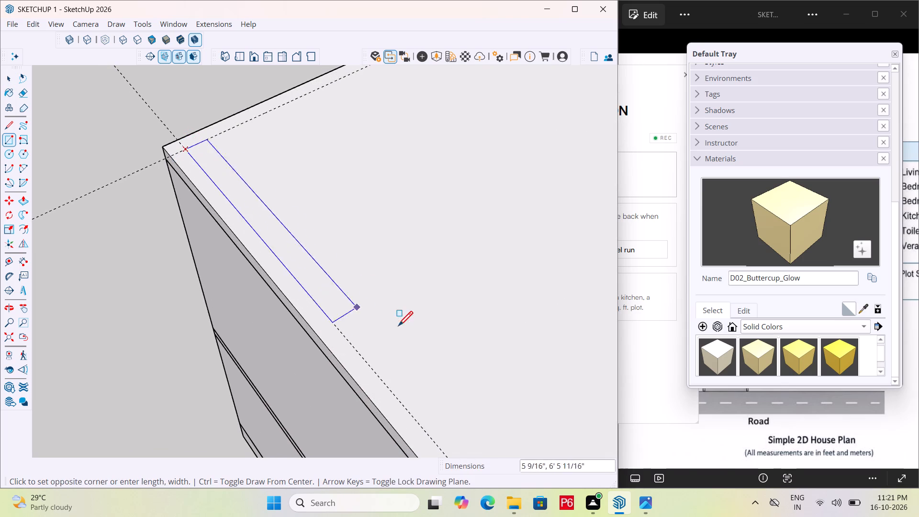
scroll(223, 196, down, 8)
scroll(165, 121, down, 8)
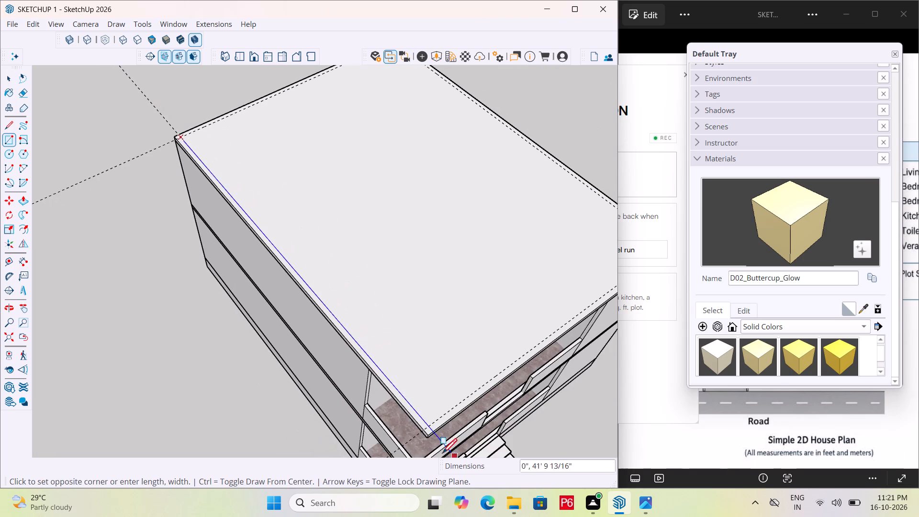
scroll(420, 435, up, 12)
click(422, 423)
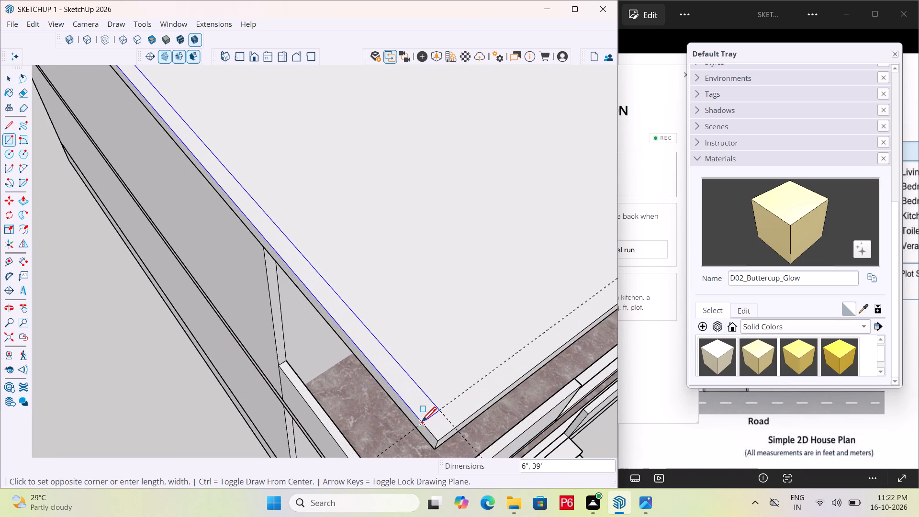
Draw a 29' 6" by 6" rectangle along the roof's front edge, from the windowless-side edge to the opposite side guide.
click(425, 424)
scroll(269, 276, down, 7)
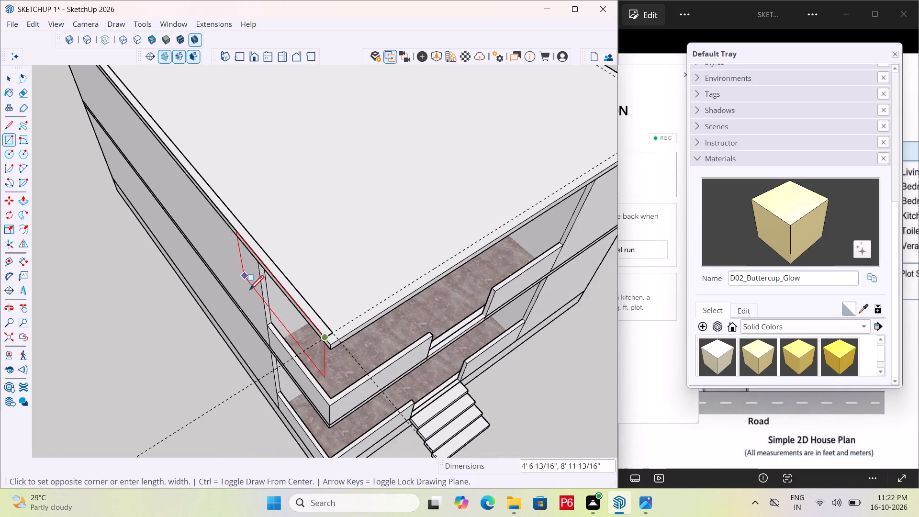
scroll(254, 303, down, 8)
scroll(491, 270, up, 17)
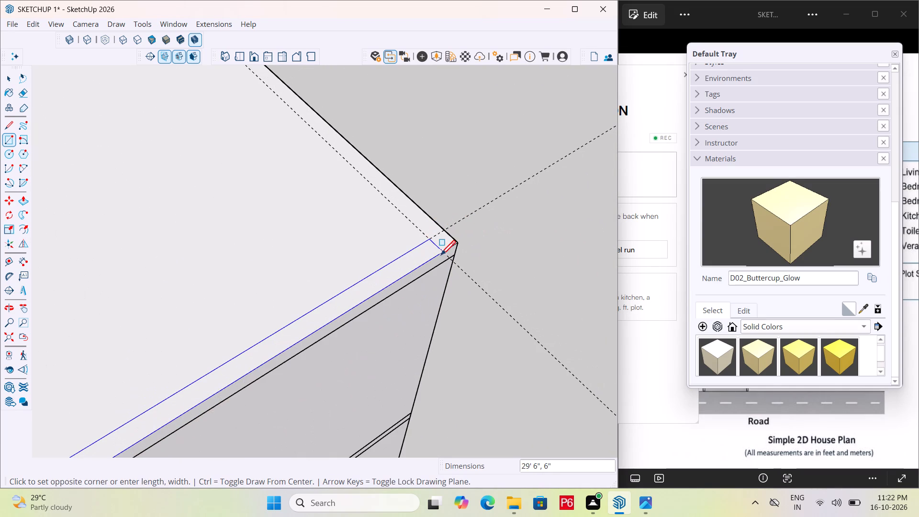
click(444, 255)
Draw a 6" by 40' rectangle along the roof's ventilator-side edge, from the front corner to the rear corner.
drag(442, 250, 441, 246)
scroll(480, 209, down, 2)
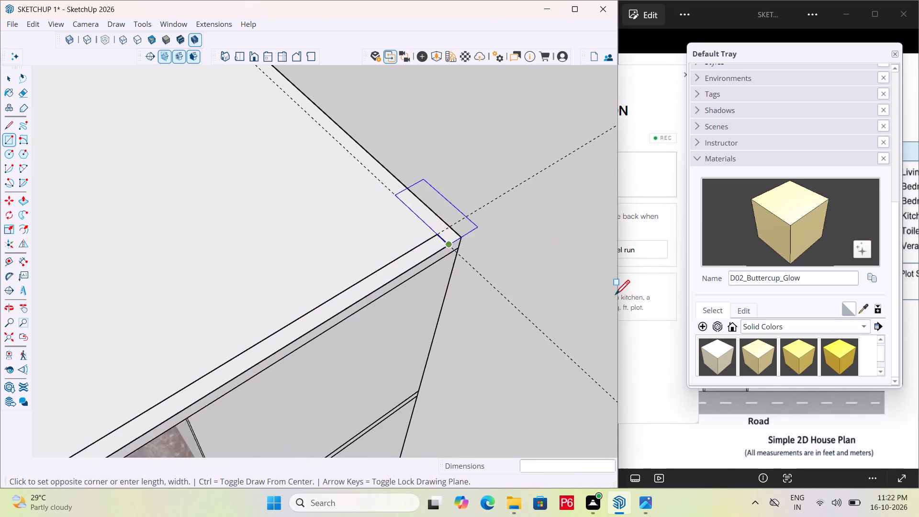
scroll(615, 296, down, 5)
scroll(492, 312, down, 20)
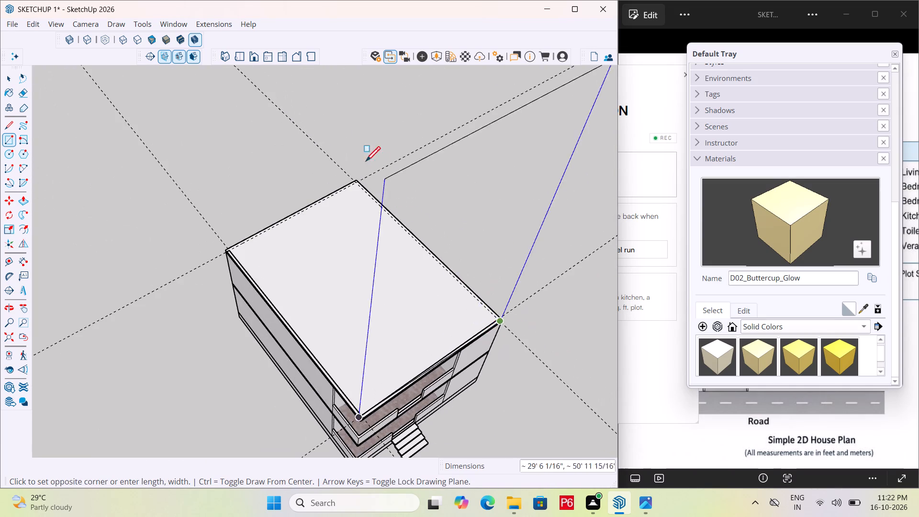
scroll(348, 139, up, 18)
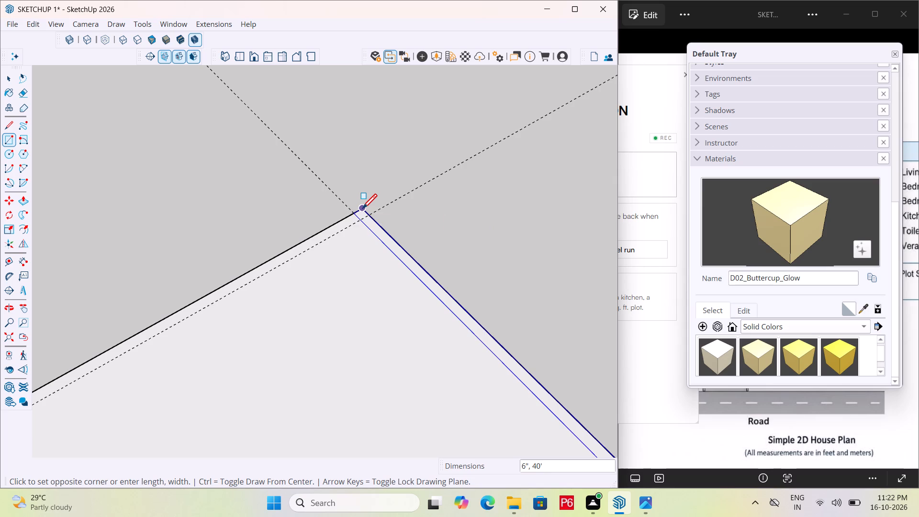
click(362, 210)
Draw a 6" wide rectangle along the roof's rear edge, from the ventilator-side guide to the windowless-side edge, closing the border.
scroll(321, 224, up, 12)
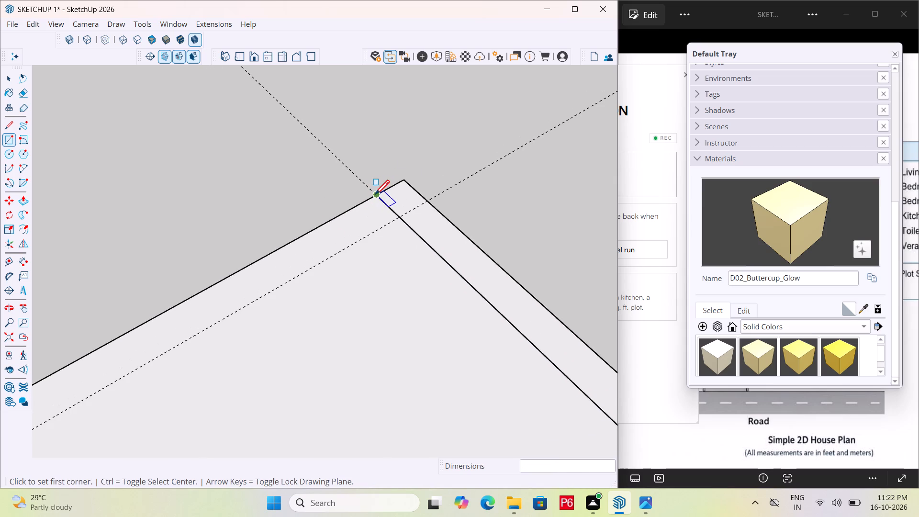
click(375, 196)
scroll(386, 194, down, 8)
scroll(502, 166, down, 15)
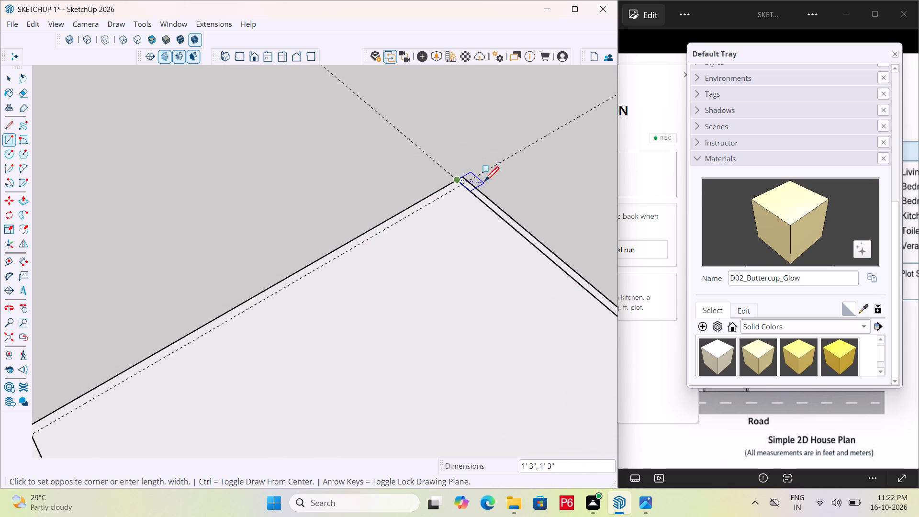
scroll(484, 183, down, 7)
scroll(242, 304, up, 14)
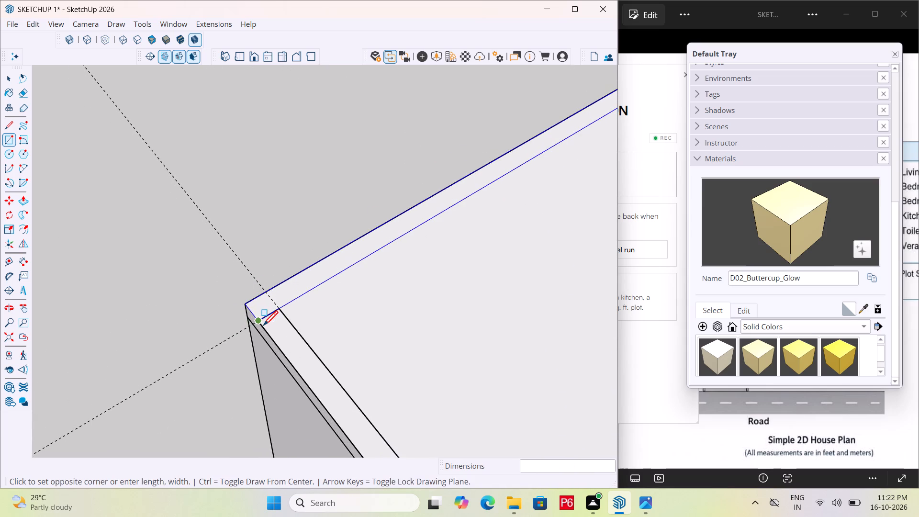
click(261, 322)
Save the model with the four border rectangles on the roof.
scroll(211, 273, down, 8)
key(ctrl+s)
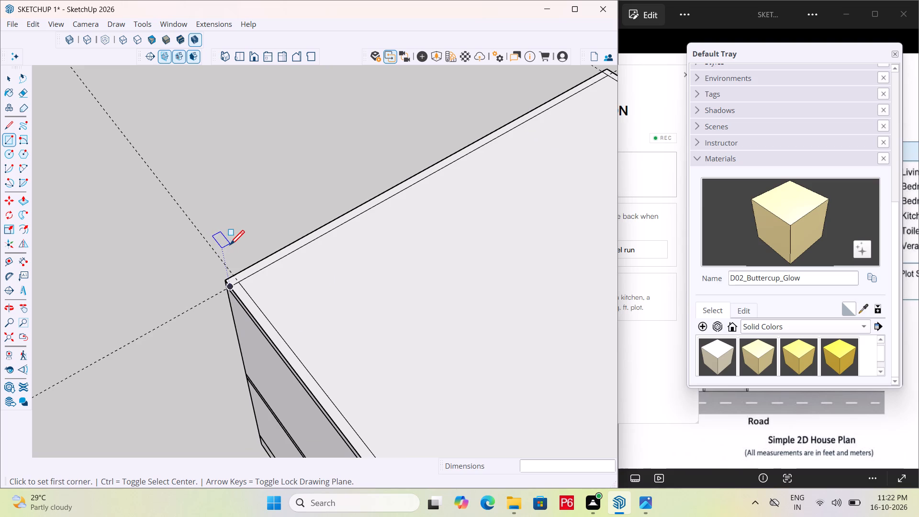
Save the model again and return to the Select tool.
key(ctrl+s)
ctrl+scroll(230, 247, down, 6)
key(ctrl+s)
key(ctrl+s)
key(space)
Erase the short lines dividing the border strips at the roof's two rear corners, keeping the outer and inner outlines.
scroll(195, 247, down, 7)
scroll(306, 326, up, 1)
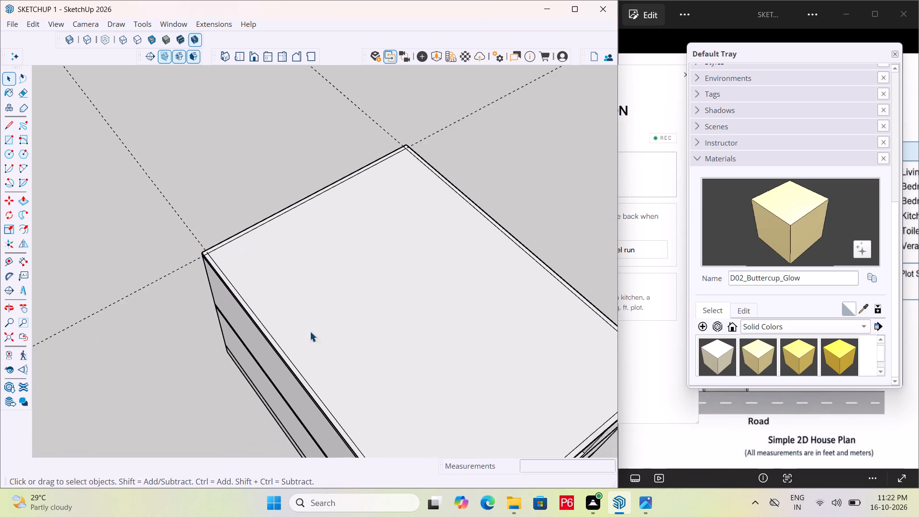
scroll(310, 331, up, 4)
scroll(198, 265, up, 6)
scroll(121, 159, up, 3)
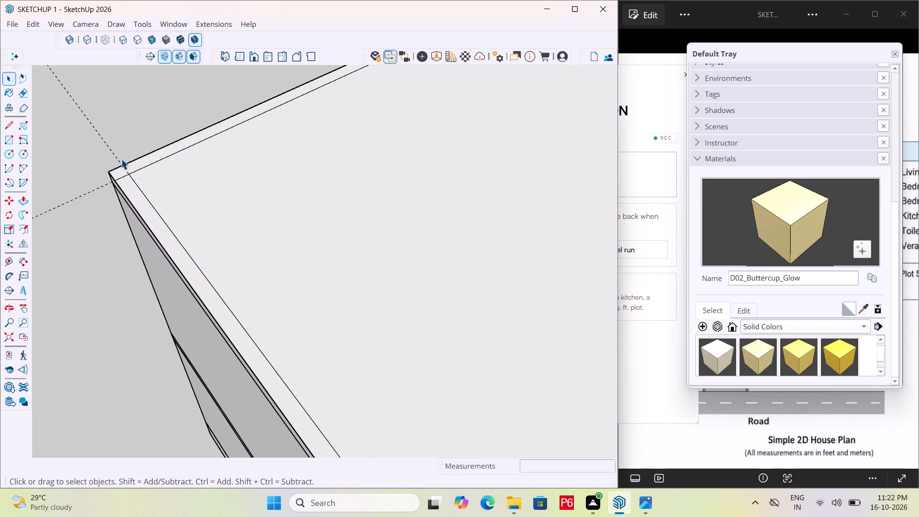
key(e)
click(122, 174)
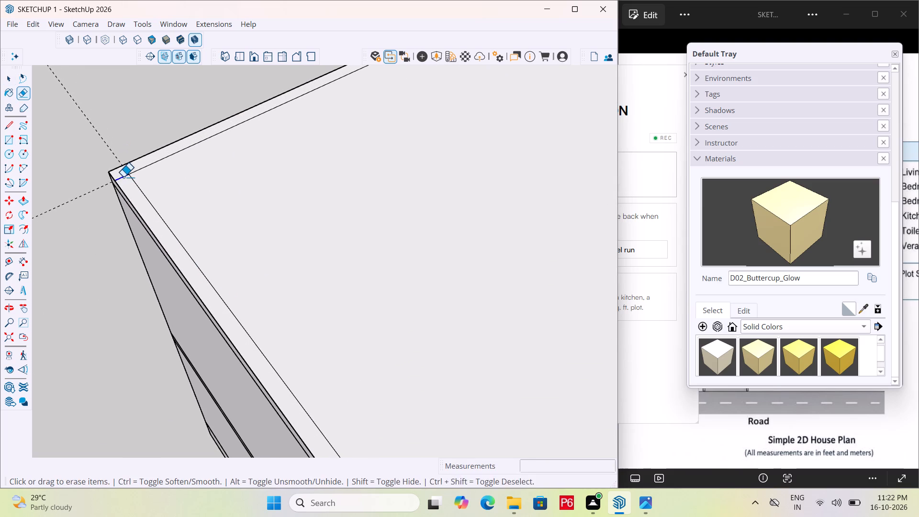
click(123, 167)
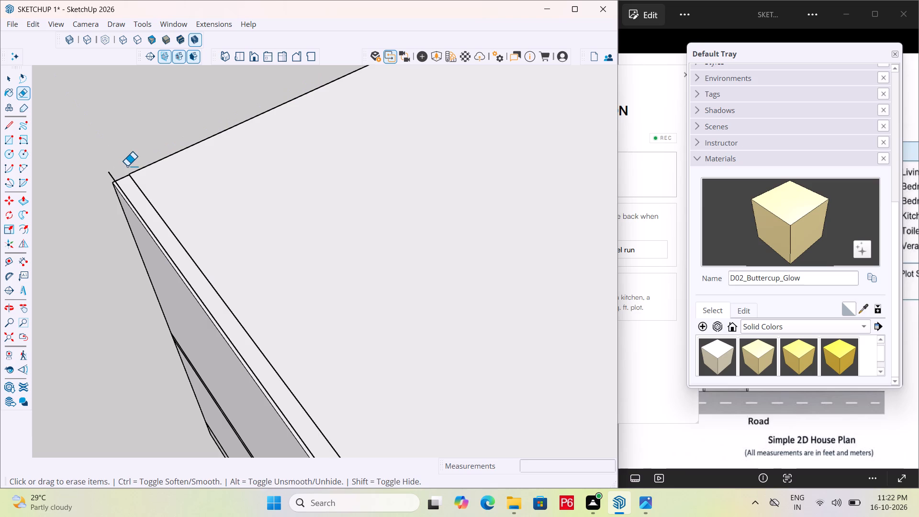
key(ctrl+z)
scroll(130, 169, up, 5)
double_click(123, 171)
scroll(85, 167, down, 5)
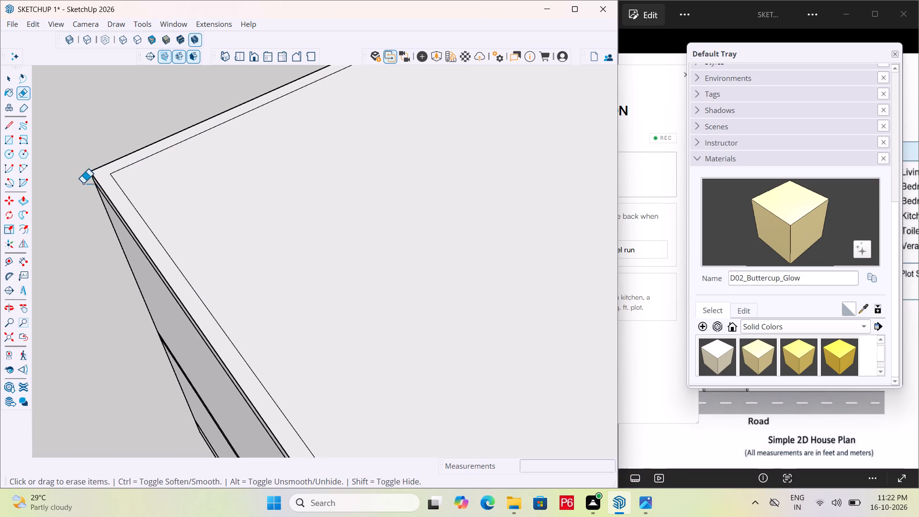
scroll(83, 183, down, 17)
scroll(337, 112, up, 17)
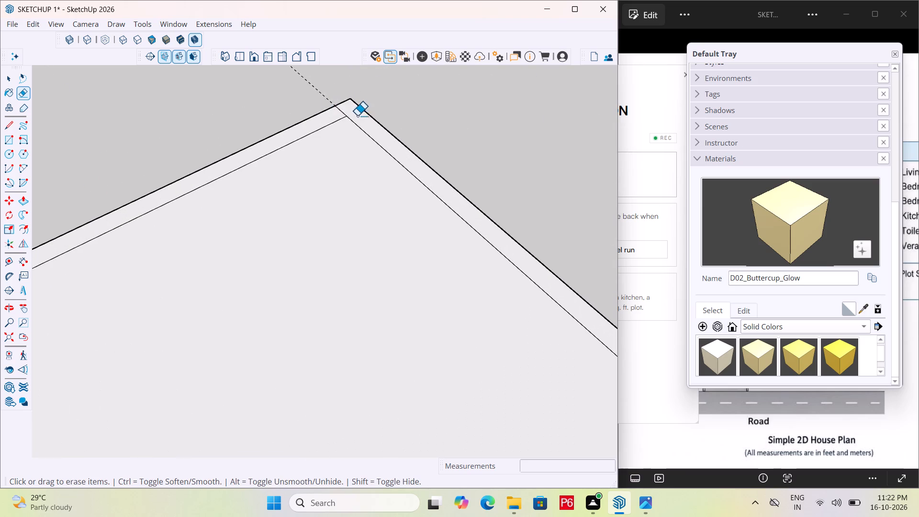
scroll(357, 116, up, 7)
drag(368, 116, 361, 121)
scroll(317, 102, down, 11)
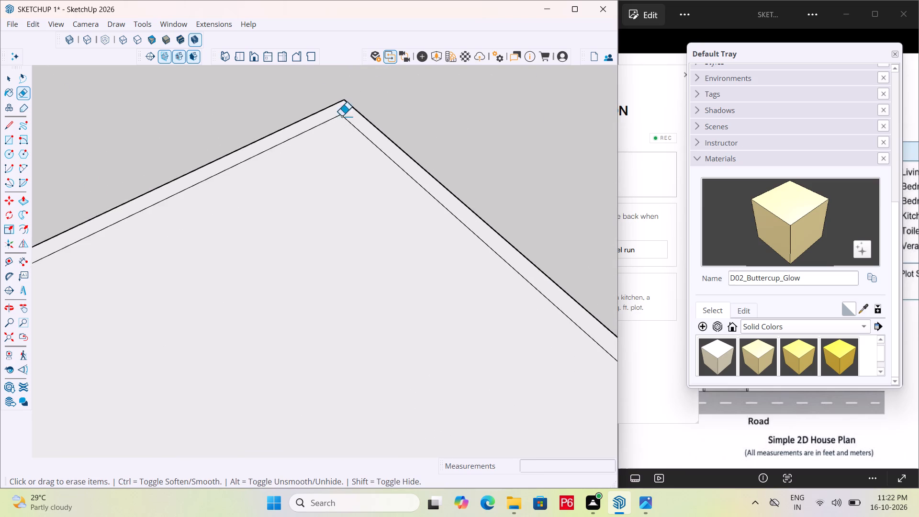
Erase the short lines dividing the border strips at the roof's two front corners to leave one continuous 6" ring.
scroll(341, 116, down, 19)
scroll(379, 382, up, 6)
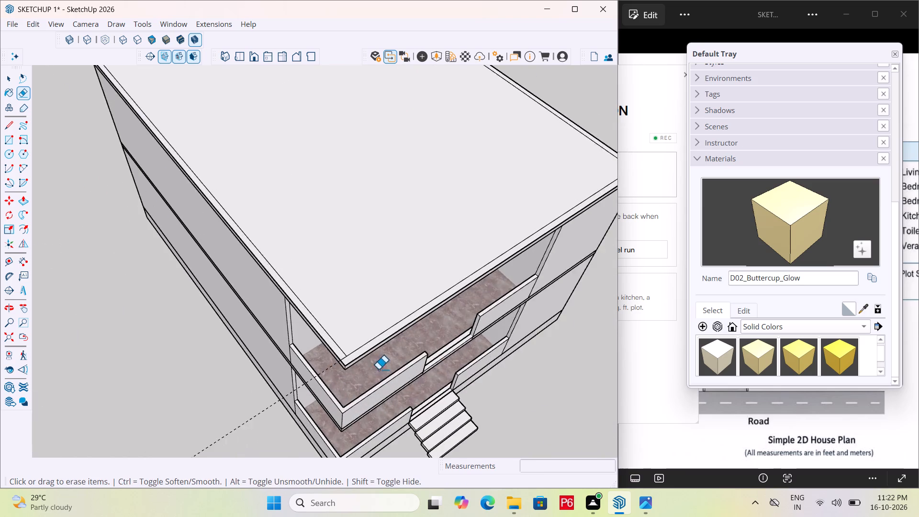
scroll(378, 370, up, 12)
drag(306, 343, 316, 348)
scroll(262, 315, down, 7)
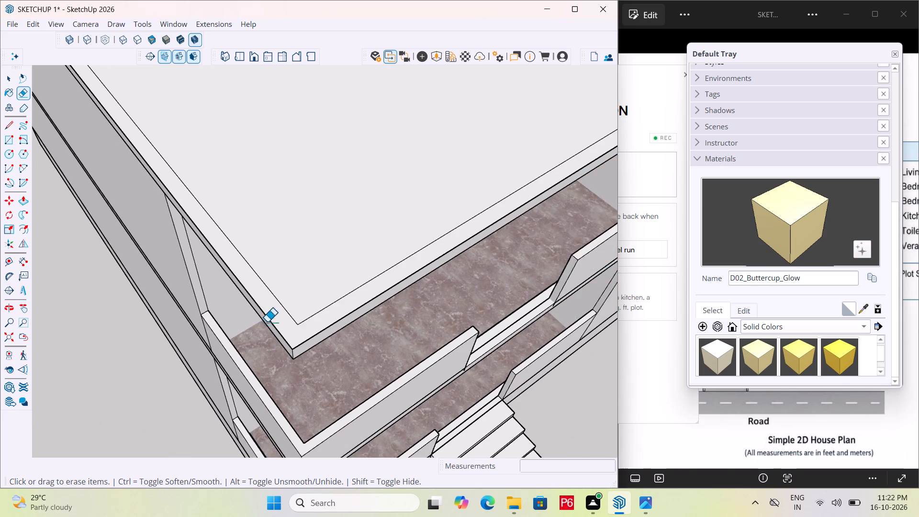
scroll(267, 322, down, 20)
scroll(455, 254, up, 18)
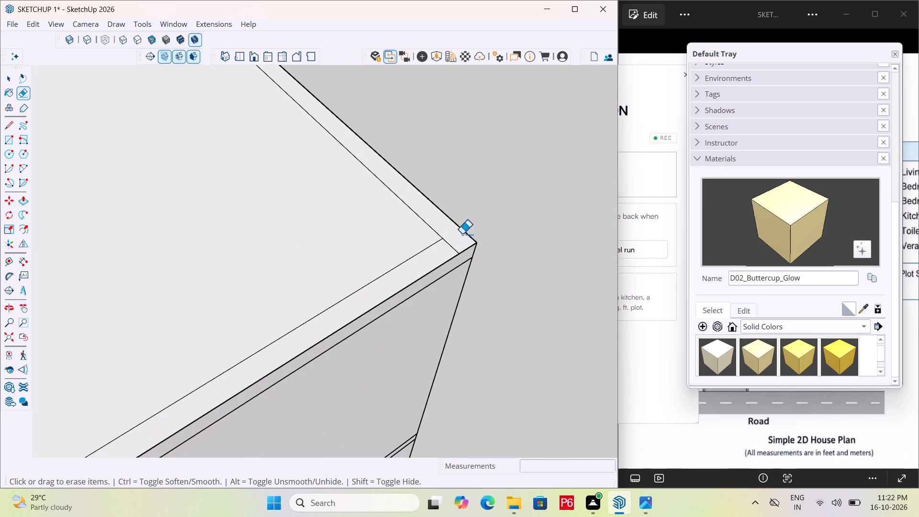
click(446, 247)
click(450, 244)
scroll(460, 233, down, 14)
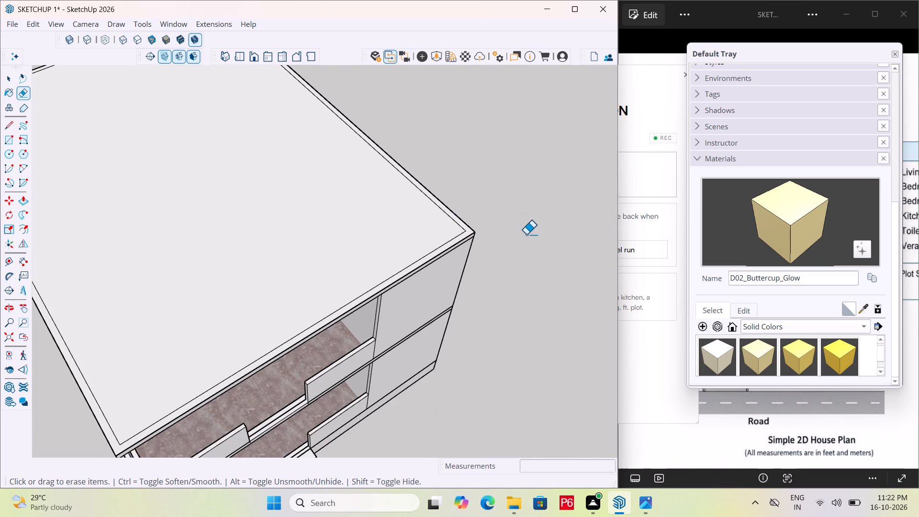
key(space)
click(533, 235)
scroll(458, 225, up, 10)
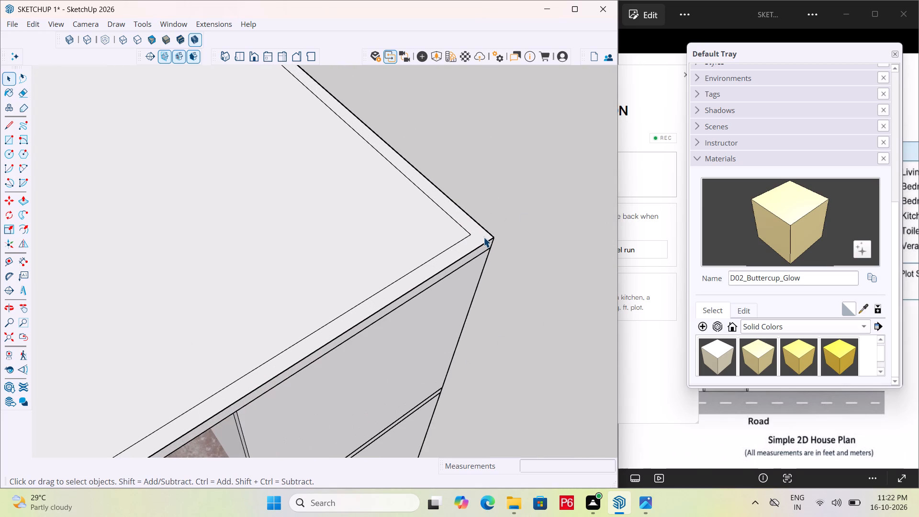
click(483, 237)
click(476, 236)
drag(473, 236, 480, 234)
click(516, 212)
Make the roof border's ring face and its edges into a group and open the group for editing.
key(space)
click(475, 243)
scroll(473, 216, down, 4)
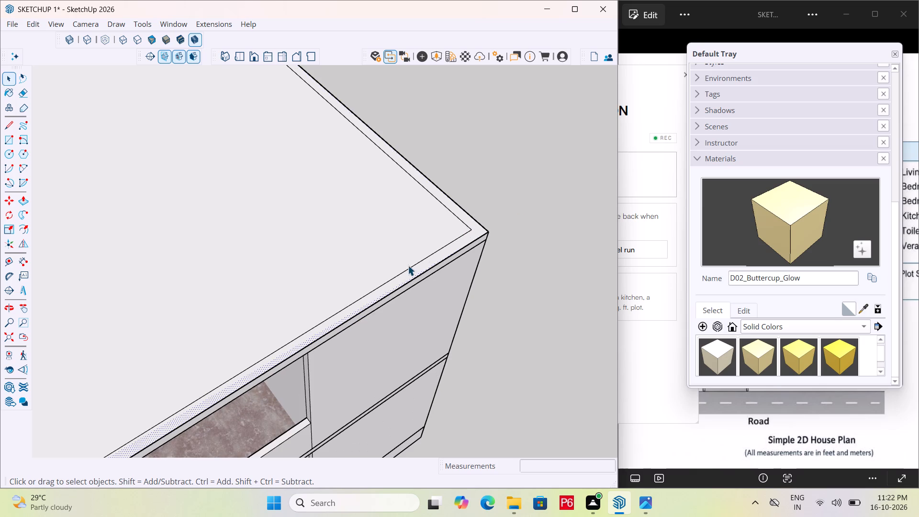
scroll(445, 240, up, 5)
double_click(488, 229)
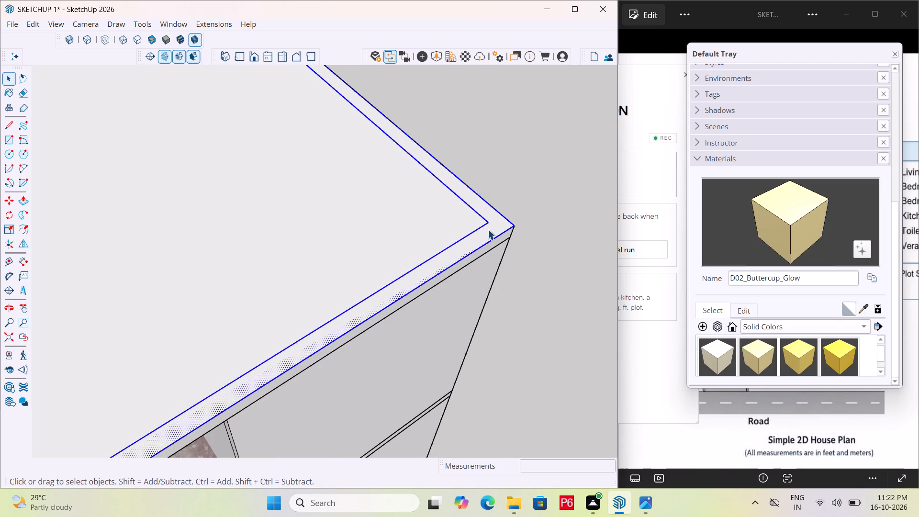
scroll(486, 232, down, 13)
scroll(494, 278, down, 1)
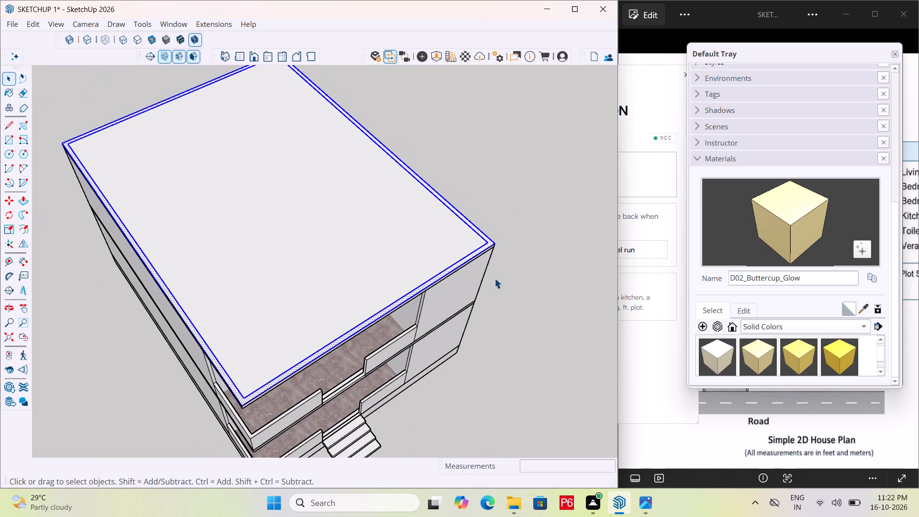
scroll(446, 242, up, 6)
scroll(488, 269, up, 2)
middle_drag(487, 267, 476, 201)
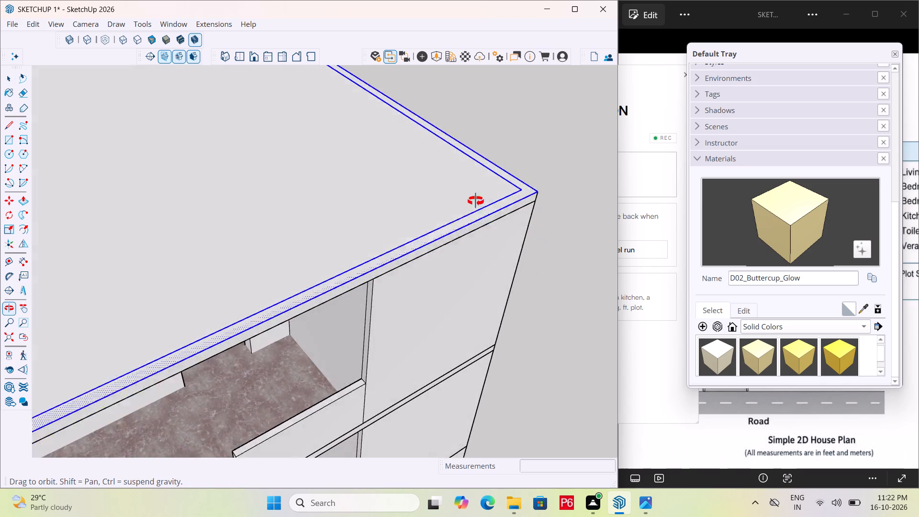
middle_drag(476, 201, 473, 231)
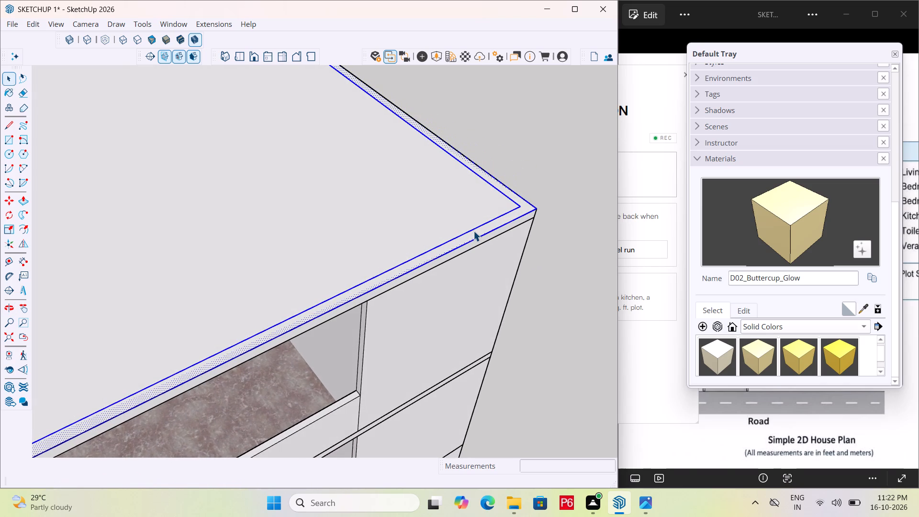
key(b)
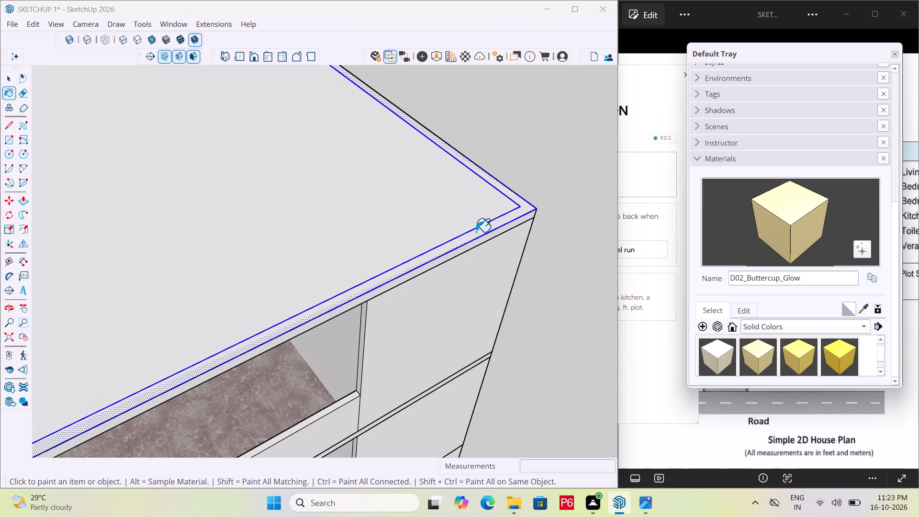
right_click(494, 226)
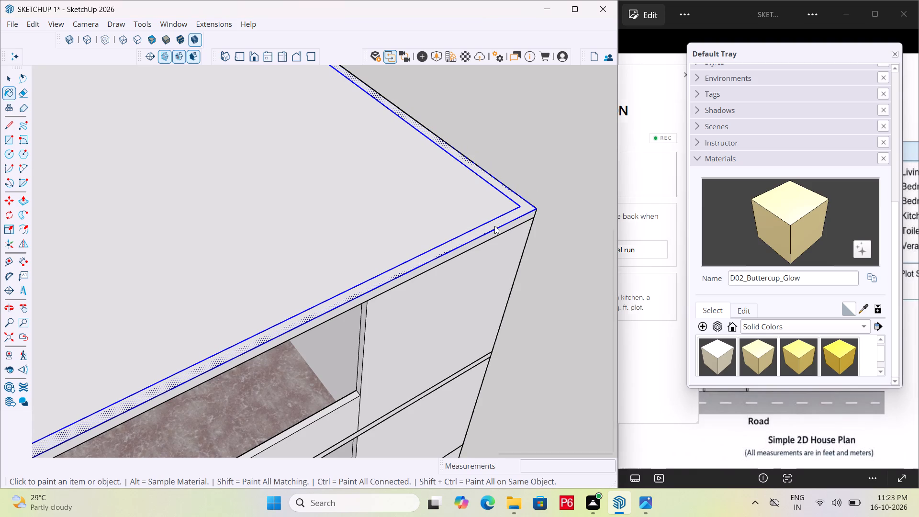
click(554, 337)
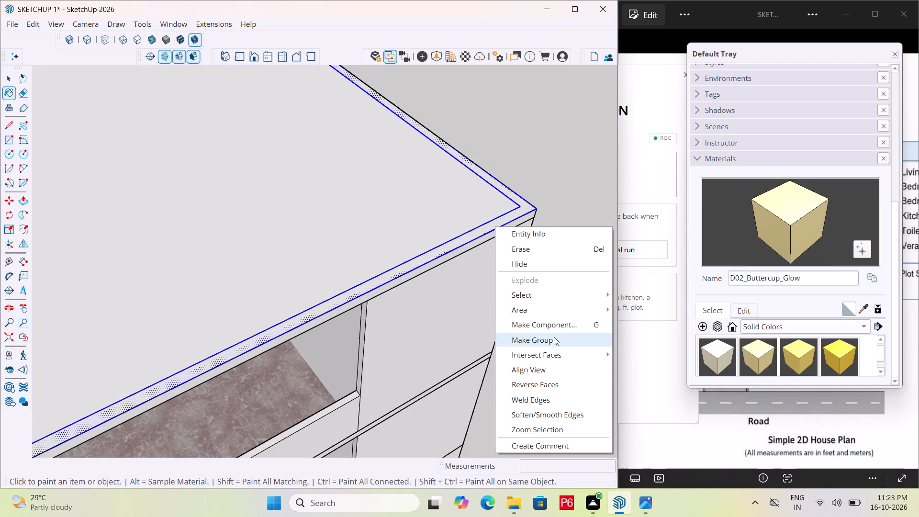
key(Escape)
key(space)
double_click(527, 208)
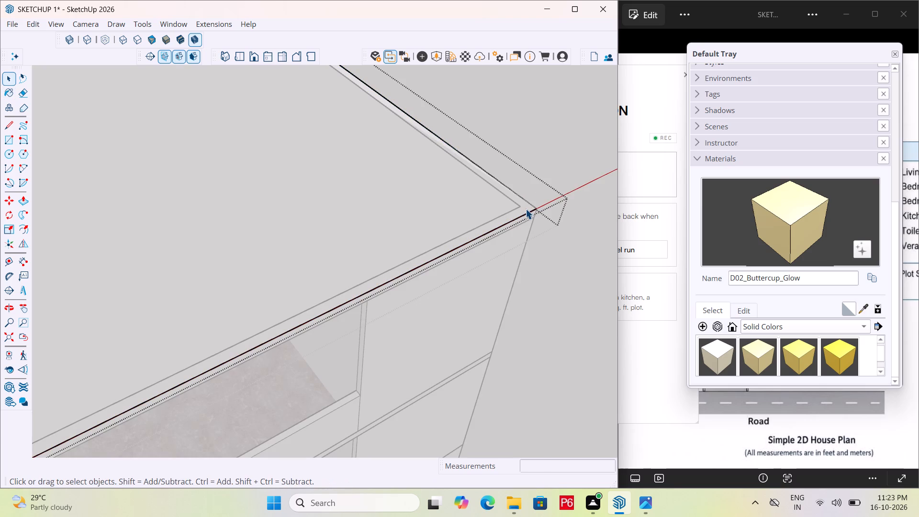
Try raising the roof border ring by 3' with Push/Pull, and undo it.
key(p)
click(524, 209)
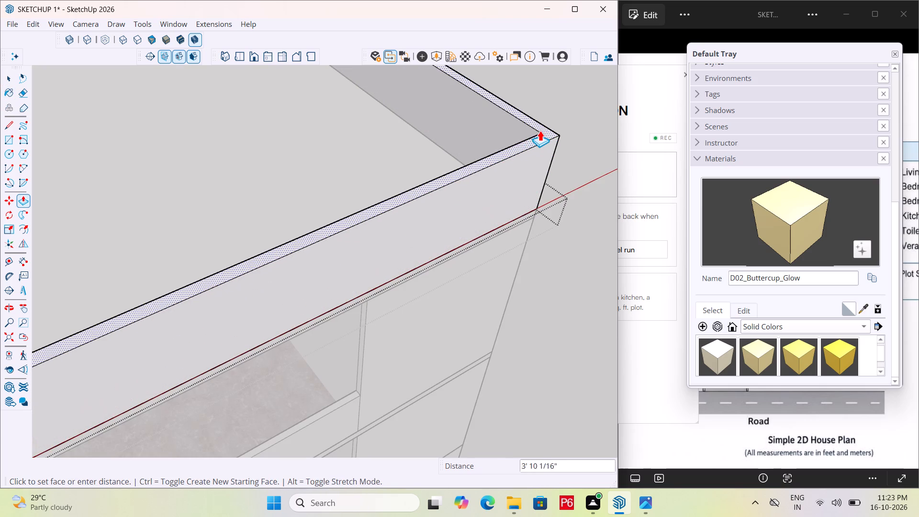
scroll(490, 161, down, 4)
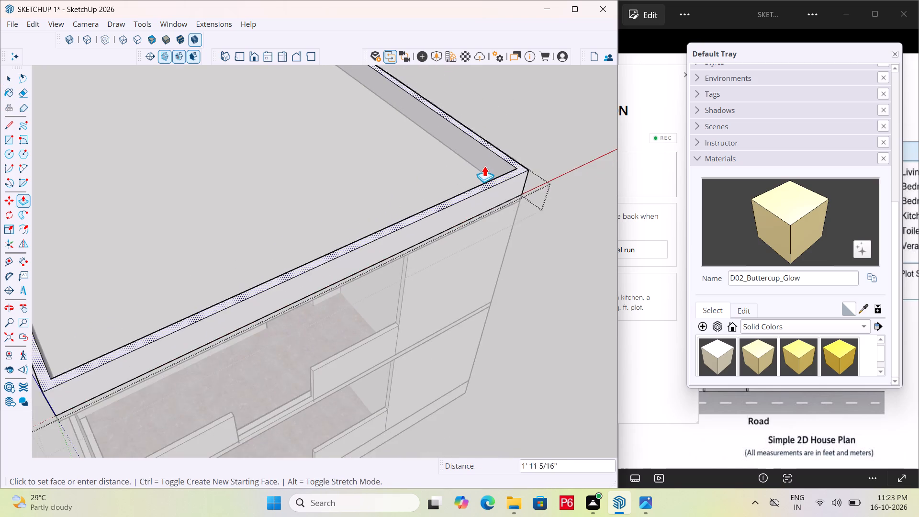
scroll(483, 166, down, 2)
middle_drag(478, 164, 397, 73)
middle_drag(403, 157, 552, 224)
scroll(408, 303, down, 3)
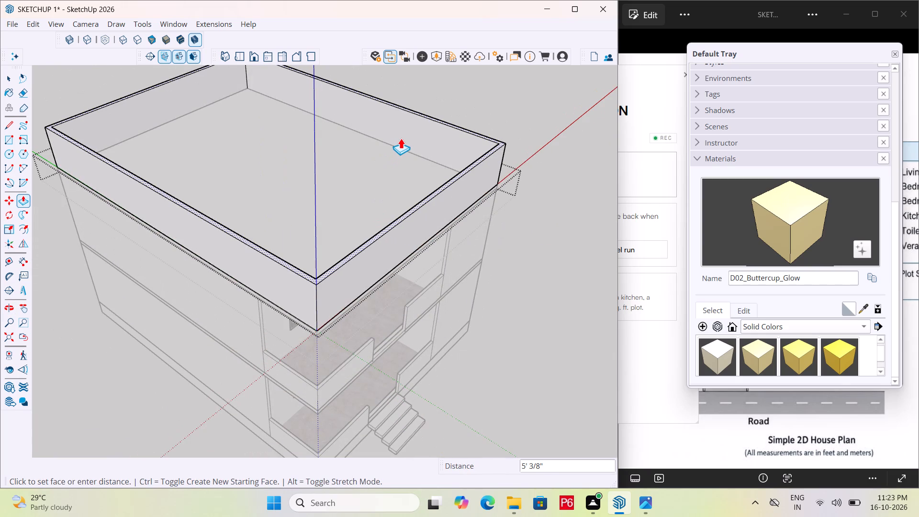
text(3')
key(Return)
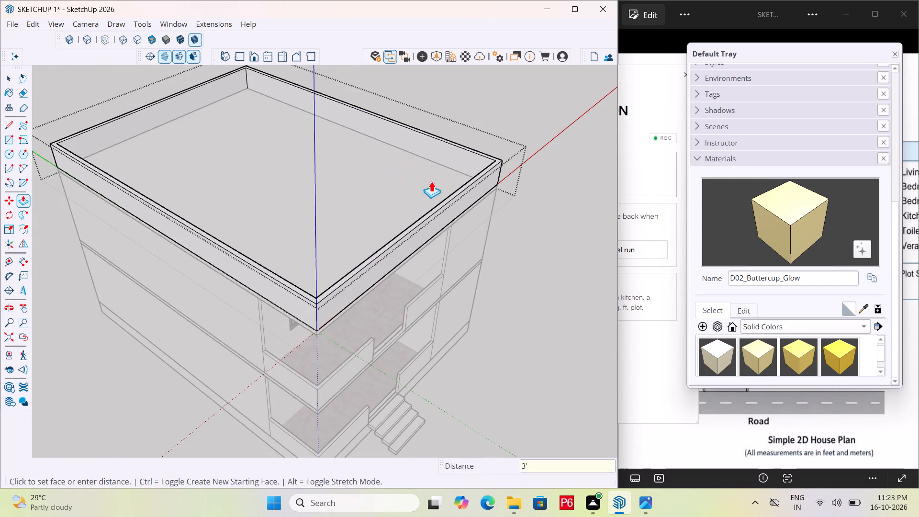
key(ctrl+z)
Push/Pull the roof border ring upward 4' to form the parapet wall.
scroll(482, 194, up, 6)
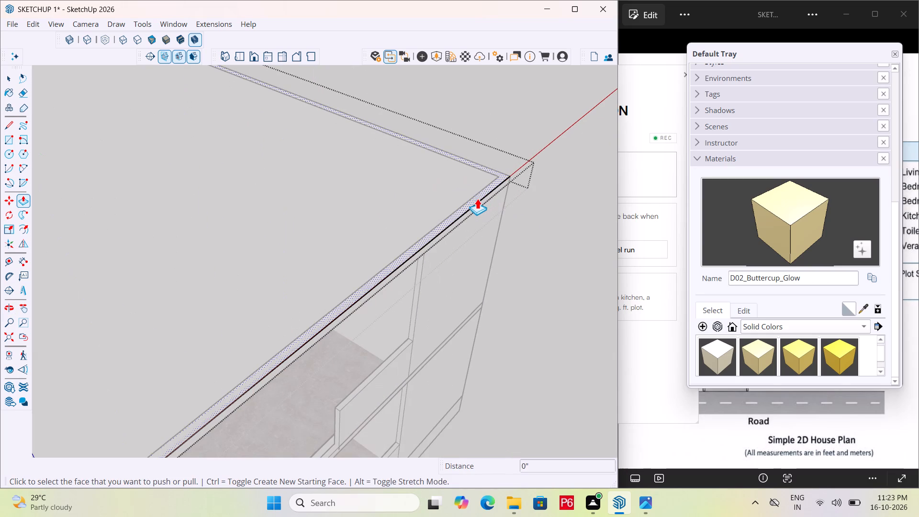
click(476, 201)
text(4')
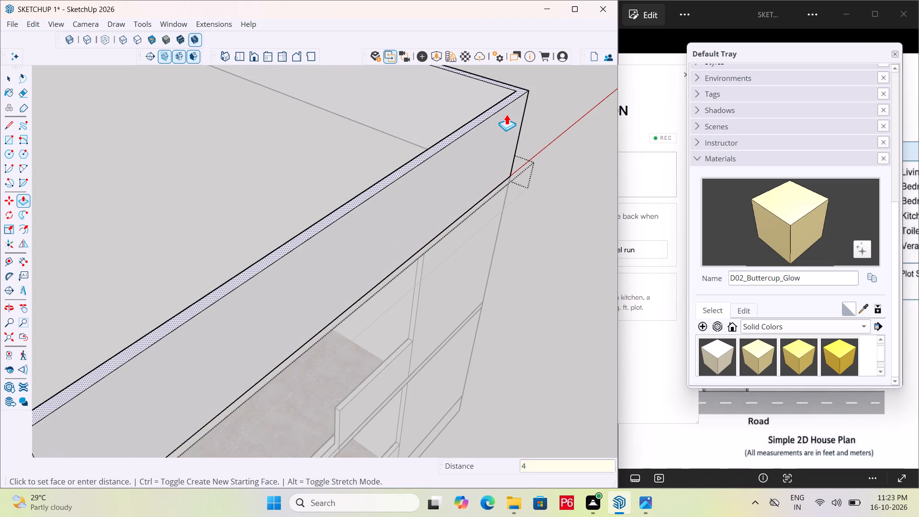
key(Return)
Save the model with the raised parapet and close the parapet group.
scroll(475, 136, down, 3)
key(ctrl+s)
key(ctrl+s)
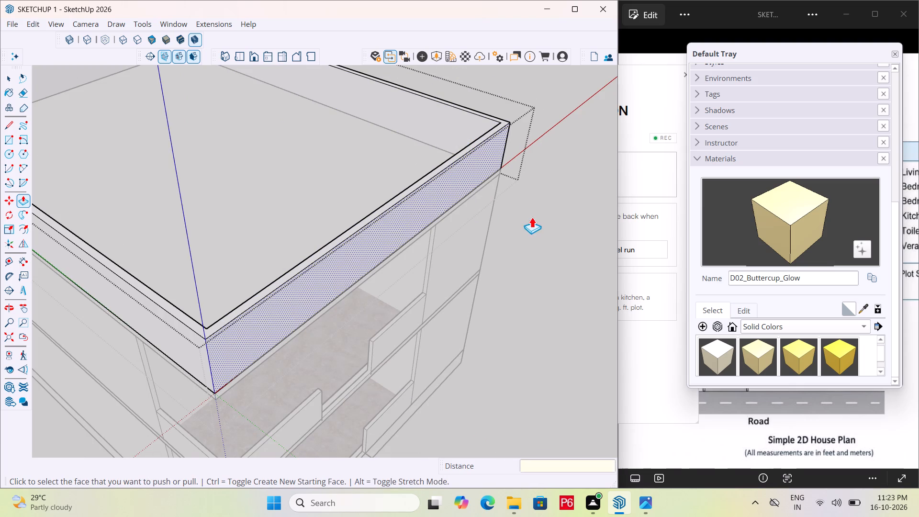
key(alt+space)
key(space)
click(574, 209)
click(591, 203)
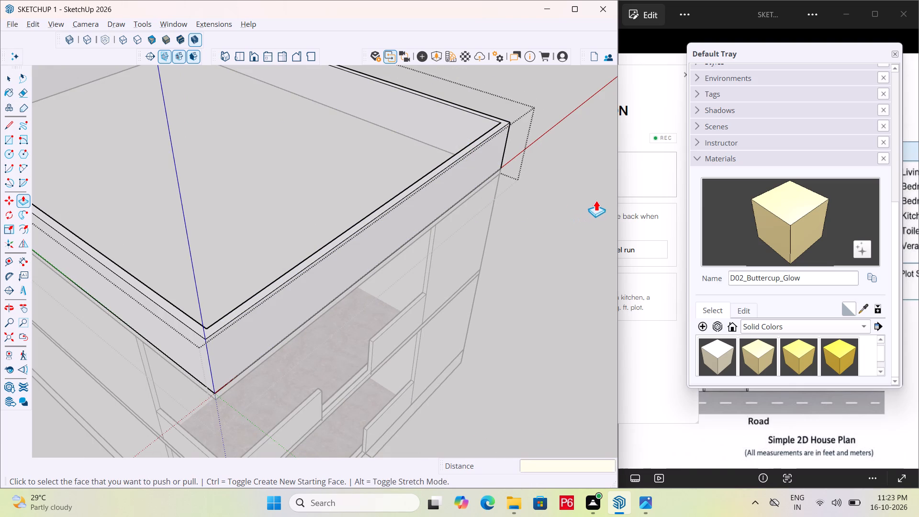
key(Escape)
key(space)
click(584, 197)
Examine the parapet and the front of the house from several angles.
scroll(545, 179, down, 2)
middle_drag(523, 180, 459, 179)
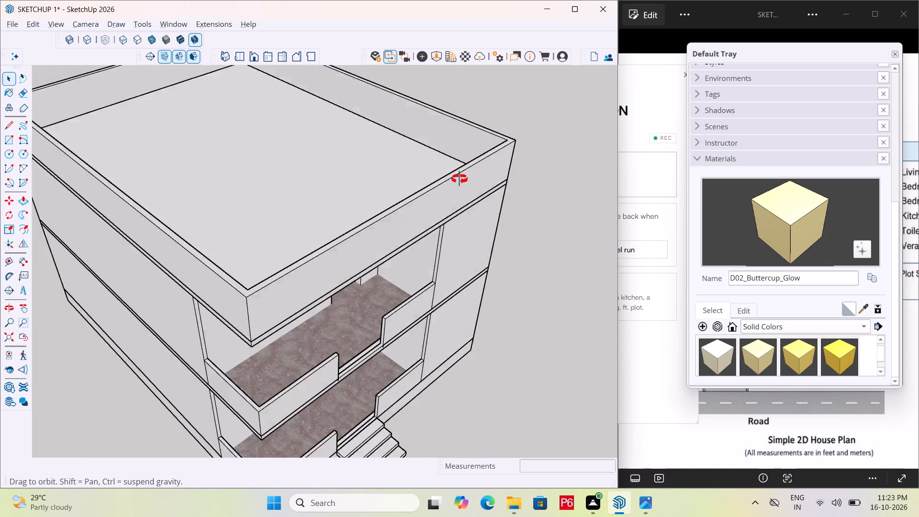
middle_drag(459, 179, 415, 110)
double_click(516, 169)
middle_drag(155, 248, 236, 212)
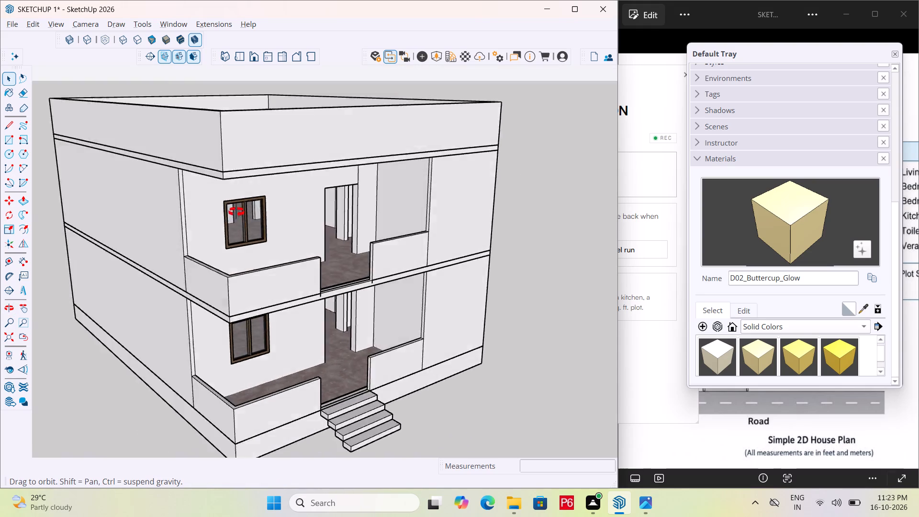
middle_drag(236, 212, 195, 233)
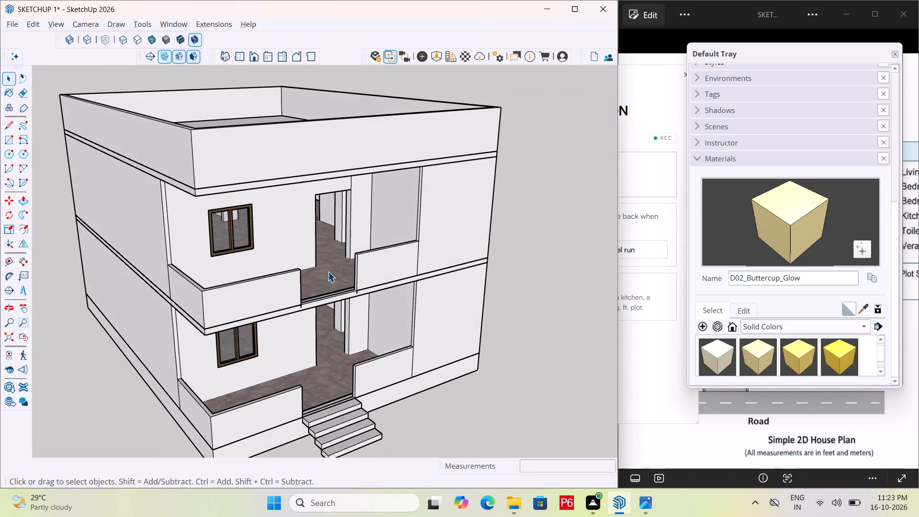
middle_drag(310, 252, 333, 210)
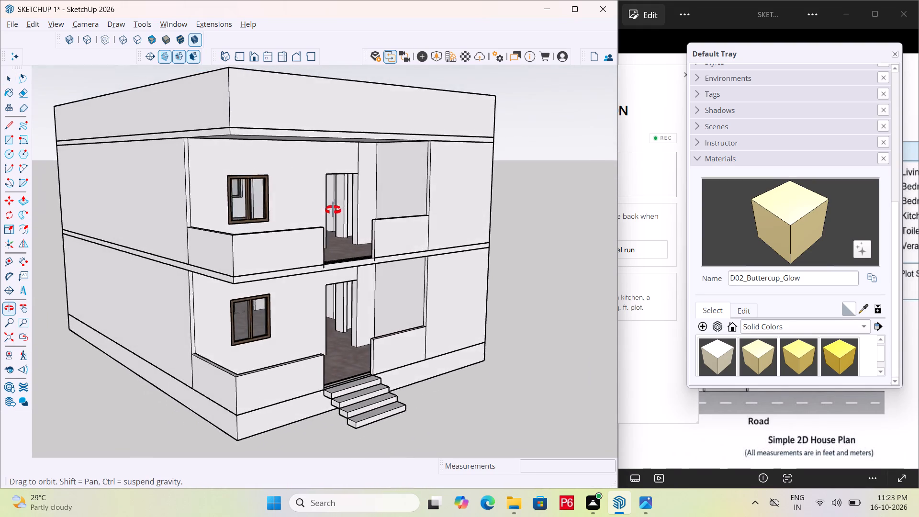
Draw a rectangle 6' 11" by 4' filling the doorway opening at the front of the house.
middle_drag(333, 210, 308, 200)
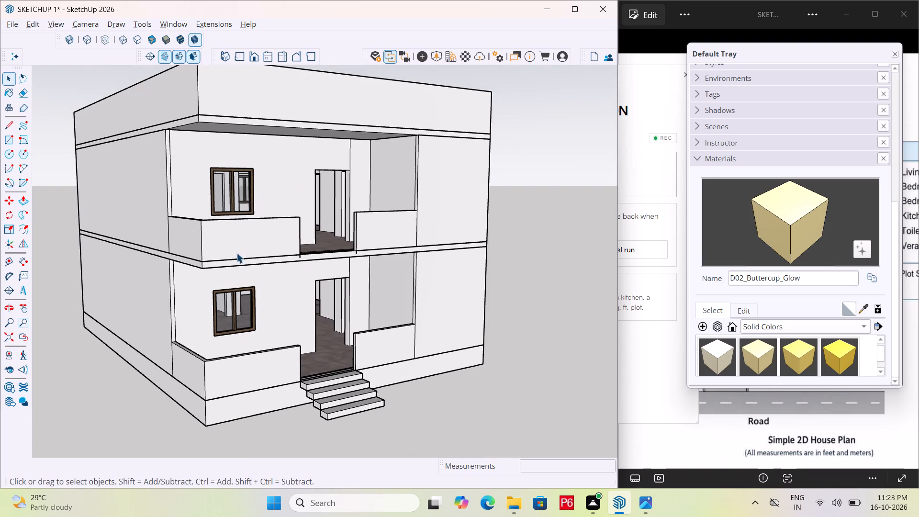
scroll(206, 216, down, 5)
middle_drag(241, 225, 241, 230)
key(r)
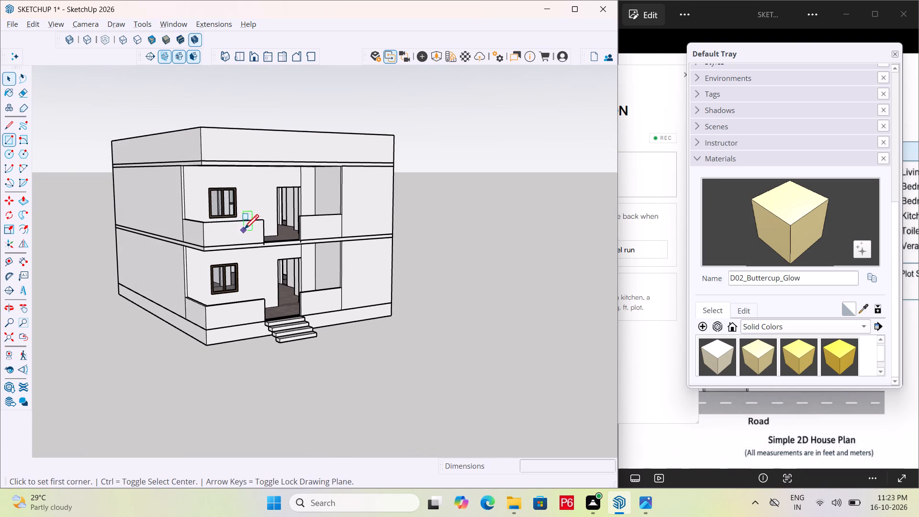
scroll(283, 258, up, 7)
scroll(276, 326, up, 6)
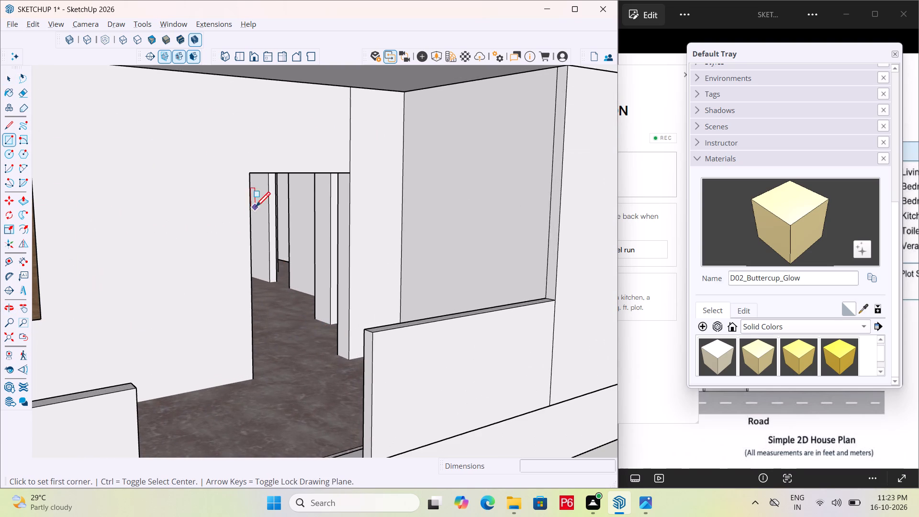
middle_drag(257, 213, 281, 221)
click(321, 199)
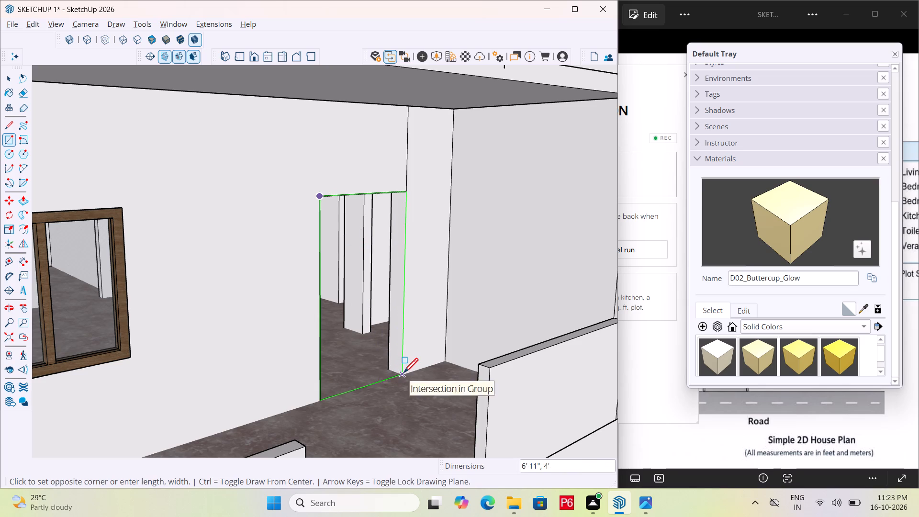
click(403, 374)
Make the doorway rectangle, with its face and edges, a group.
key(space)
click(366, 276)
click(366, 276)
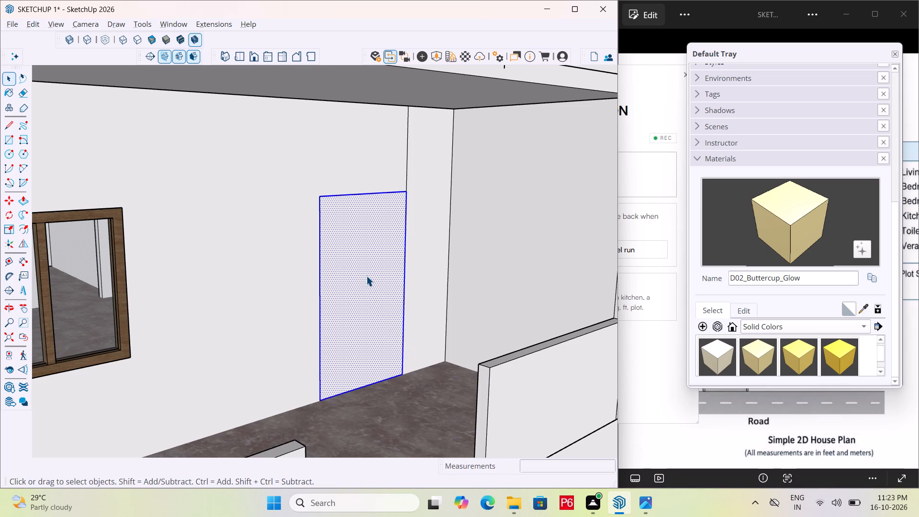
right_click(366, 276)
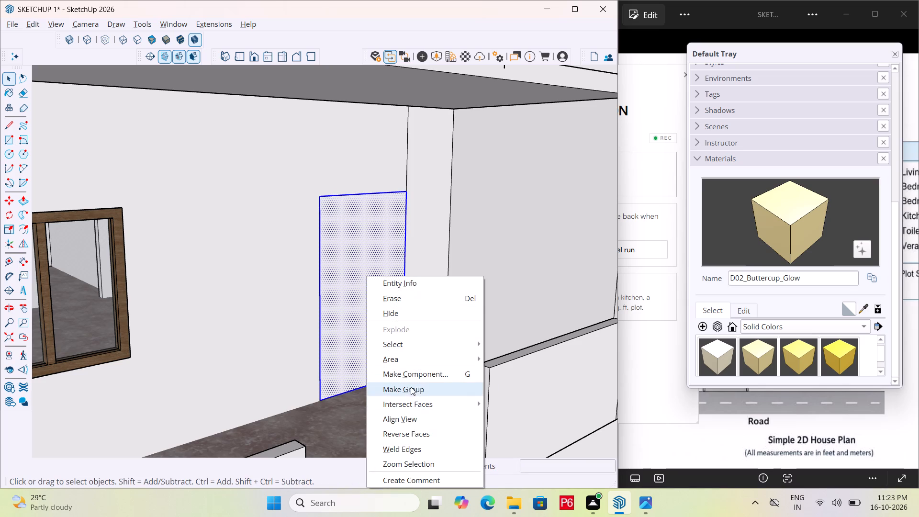
click(411, 392)
Move the door panel group out of the doorway to the open space in front of the house.
key(m)
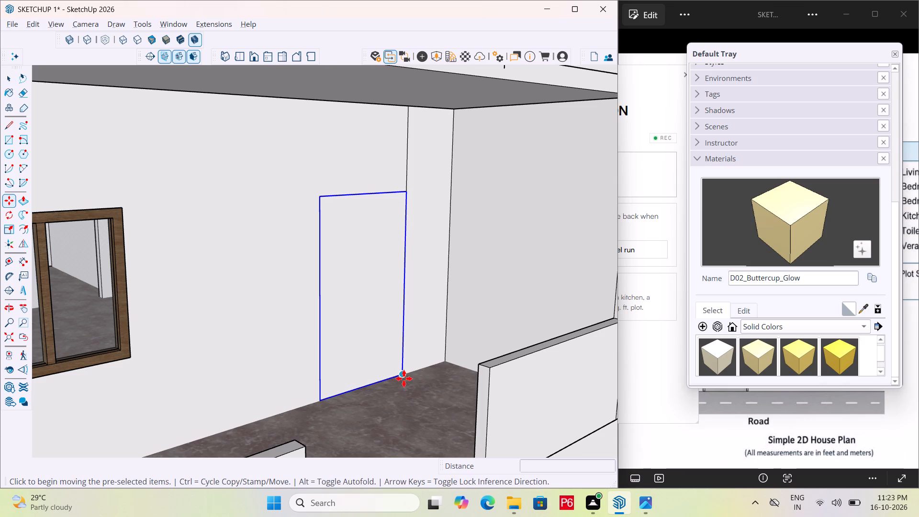
click(404, 377)
scroll(412, 191, down, 17)
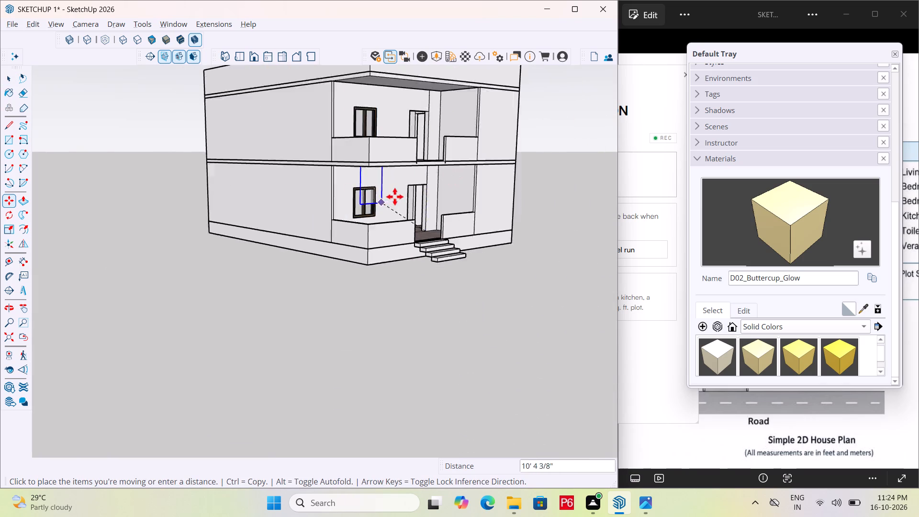
scroll(395, 197, down, 4)
click(325, 263)
key(Escape)
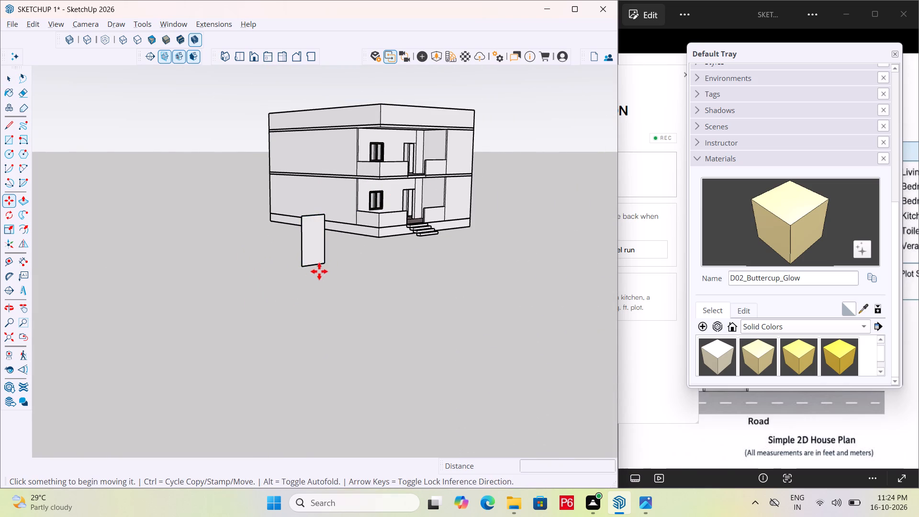
Open the door panel group and place a guide line 3" inside the panel's left vertical edge.
key(space)
double_click(312, 247)
scroll(314, 241, up, 3)
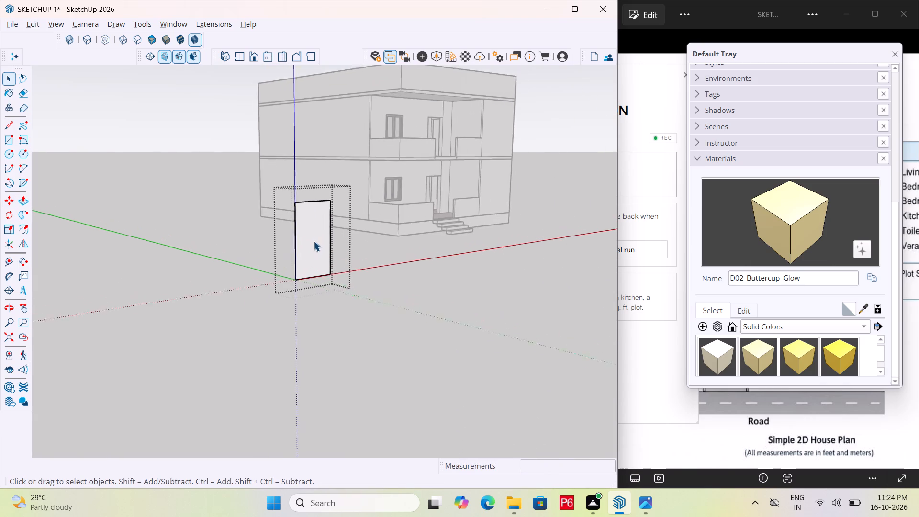
scroll(314, 241, up, 8)
click(303, 231)
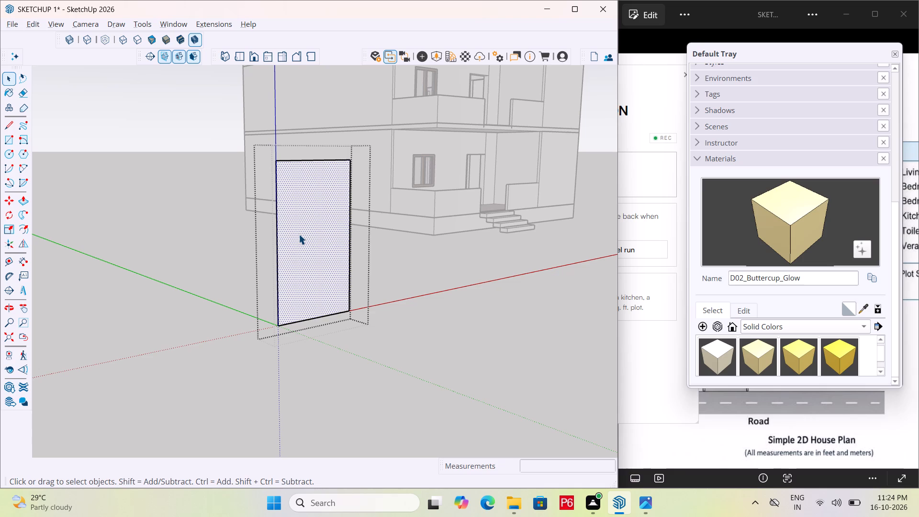
key(t)
click(275, 246)
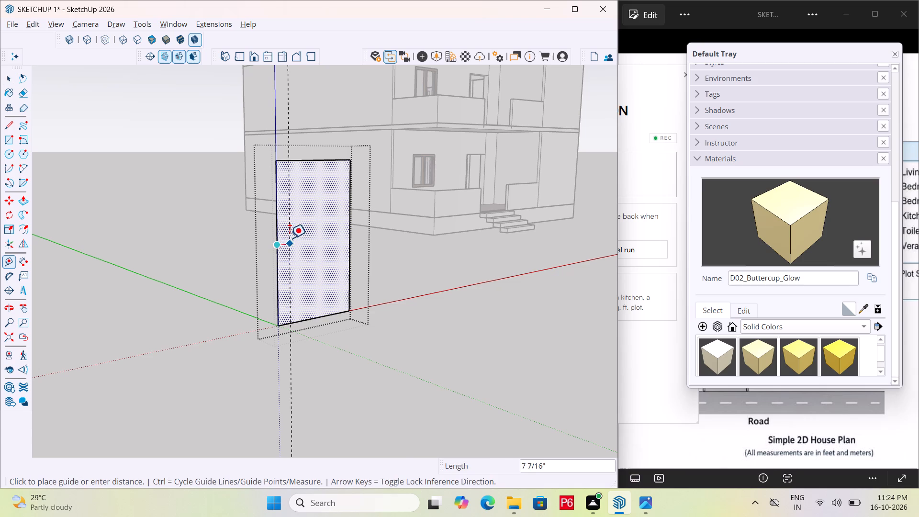
scroll(291, 237, up, 5)
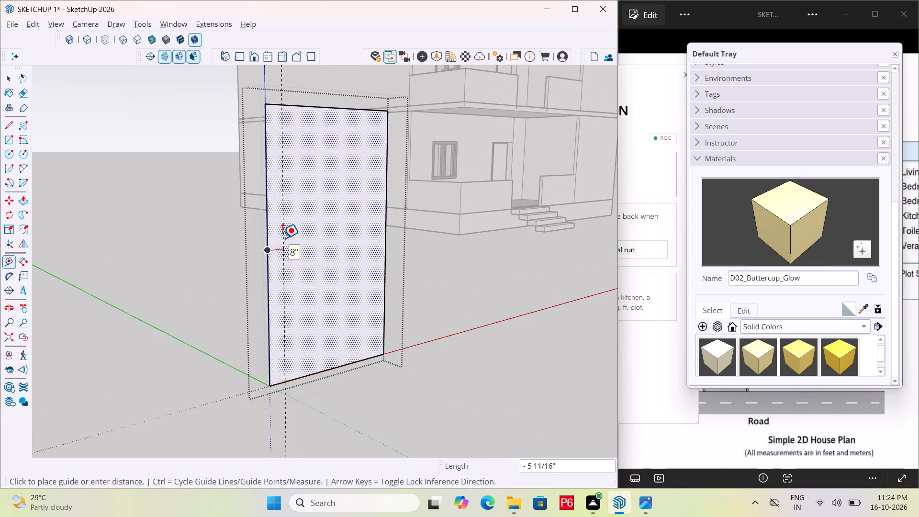
text(3")
key(Return)
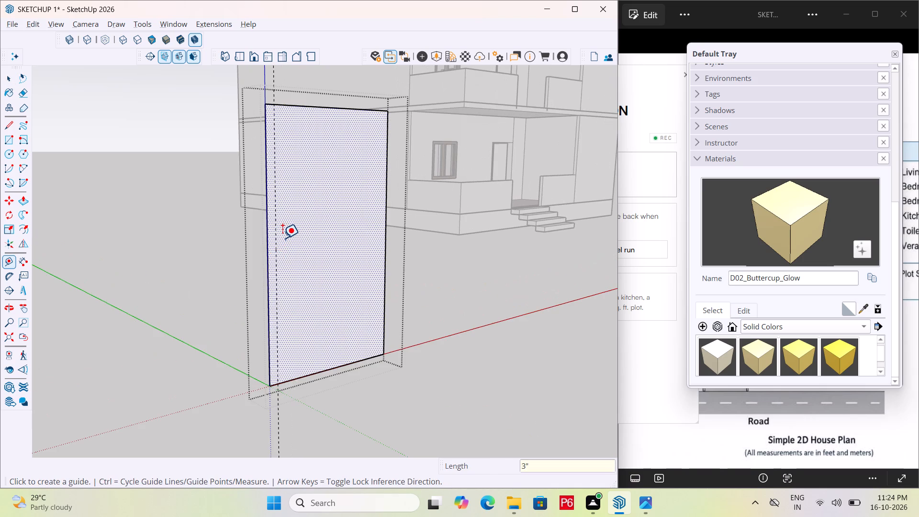
Place a guide line 3" inside the door panel's right vertical edge.
middle_drag(357, 216, 308, 239)
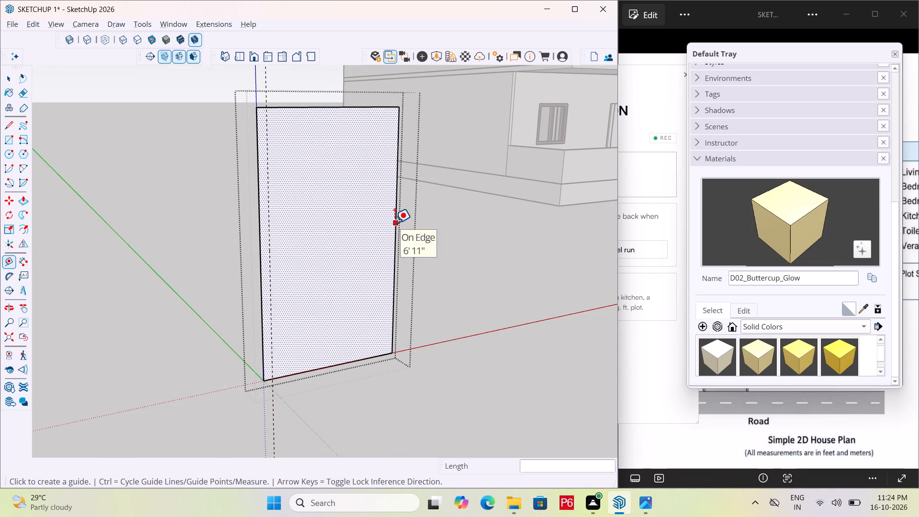
key(Escape)
key(space)
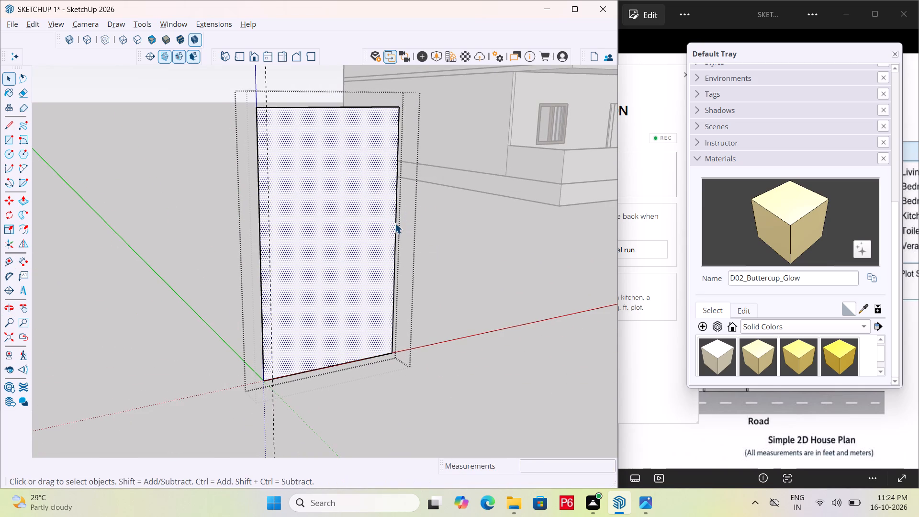
key(t)
click(395, 223)
text(3")
key(Return)
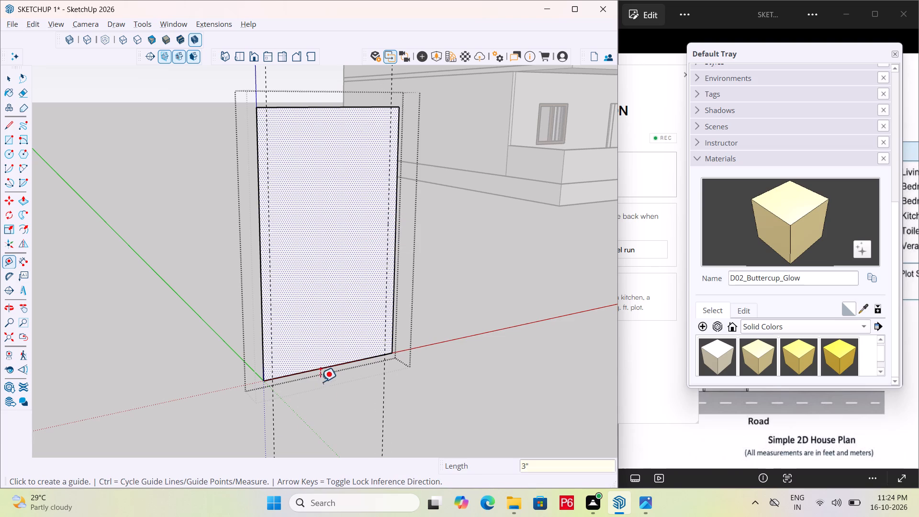
Place guide lines 3" inside the door panel's bottom and top edges.
click(325, 366)
text(3")
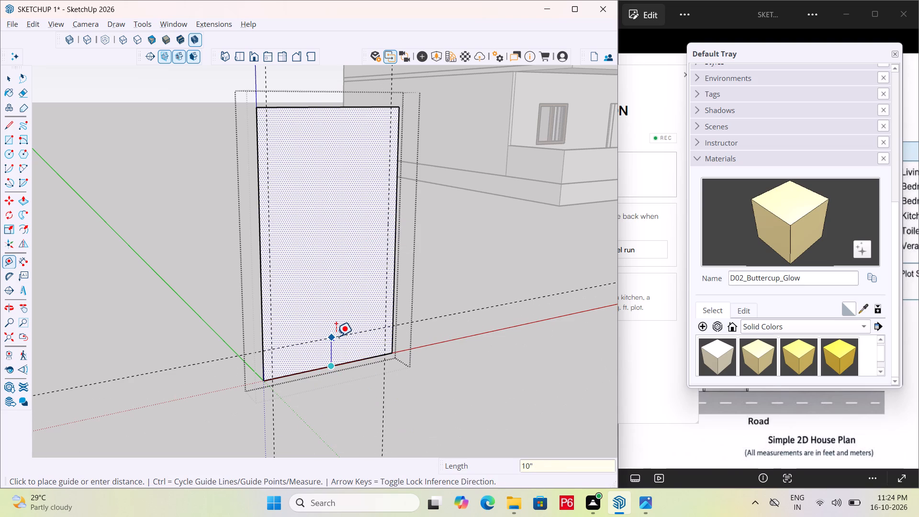
text(3")
key(Return)
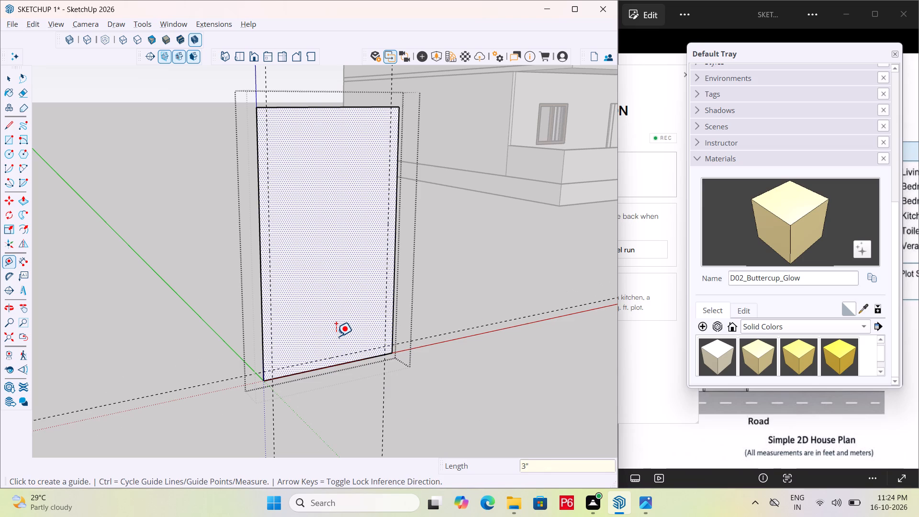
click(315, 104)
text(3")
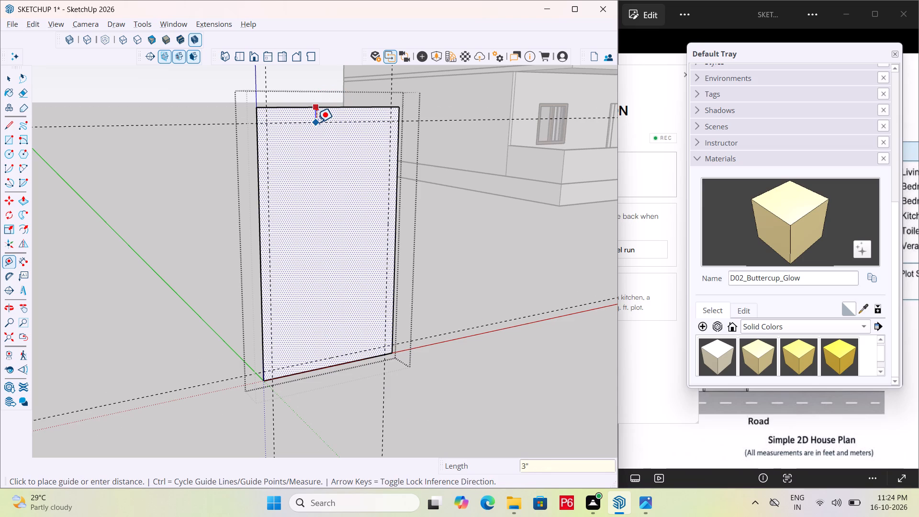
key(Return)
key(Escape)
Save the model.
key(ctrl+s)
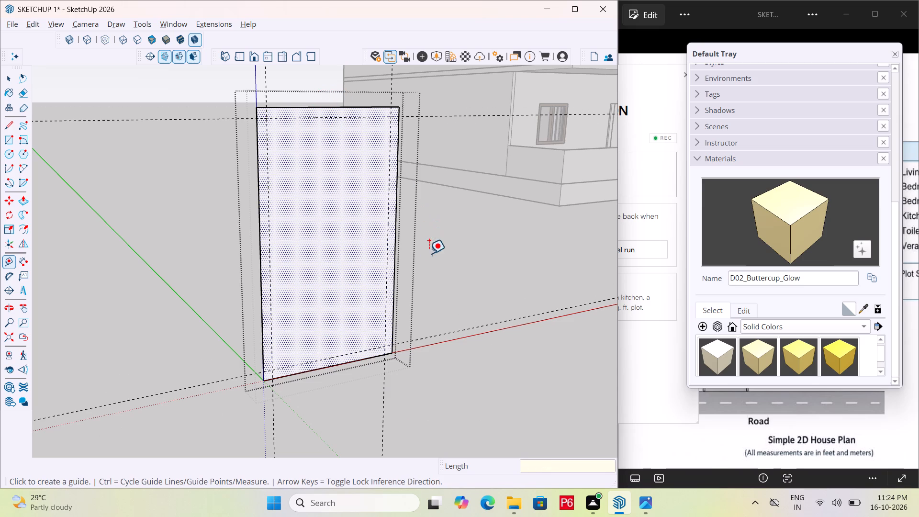
key(ctrl+s)
Draw an inner rectangle between the guide intersections to outline the door frame, and close the group.
key(r)
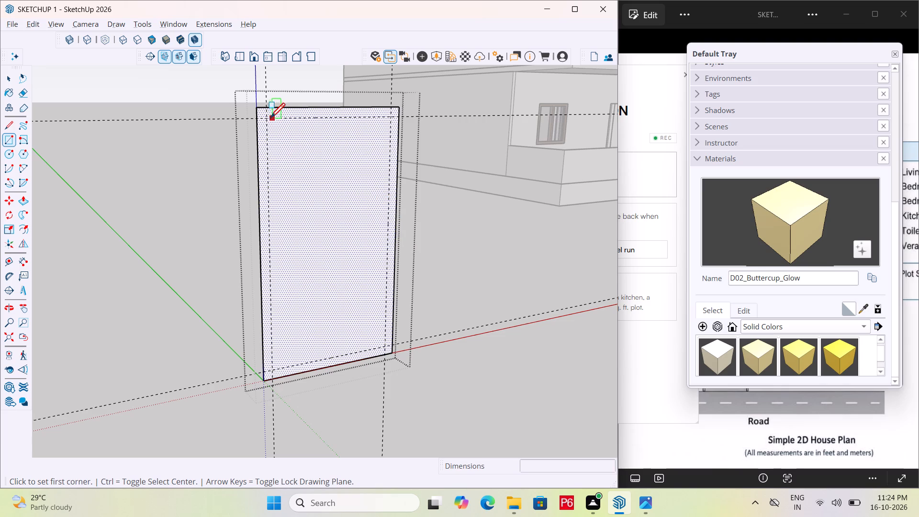
click(268, 122)
scroll(382, 345, up, 3)
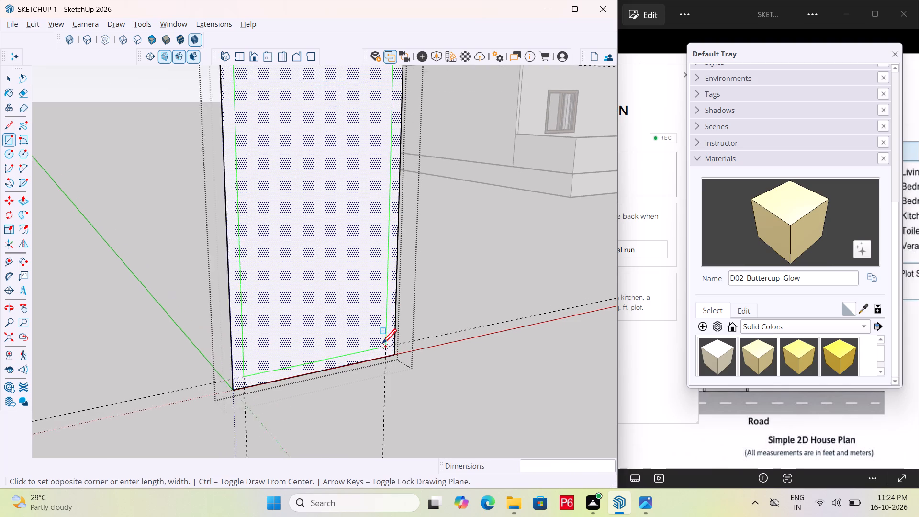
scroll(382, 345, up, 1)
click(389, 347)
scroll(326, 299, down, 6)
key(space)
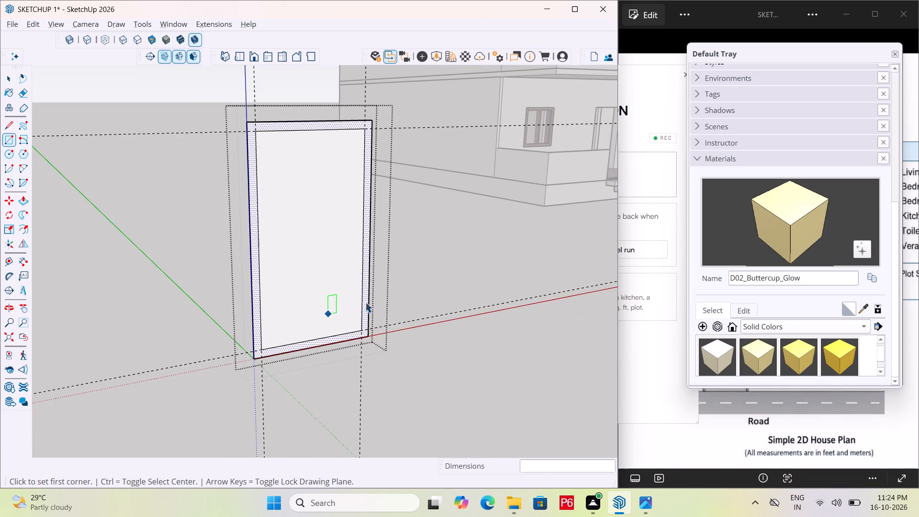
double_click(450, 282)
Reopen the door group and Push/Pull the frame border outward 6".
scroll(283, 238, up, 2)
click(248, 238)
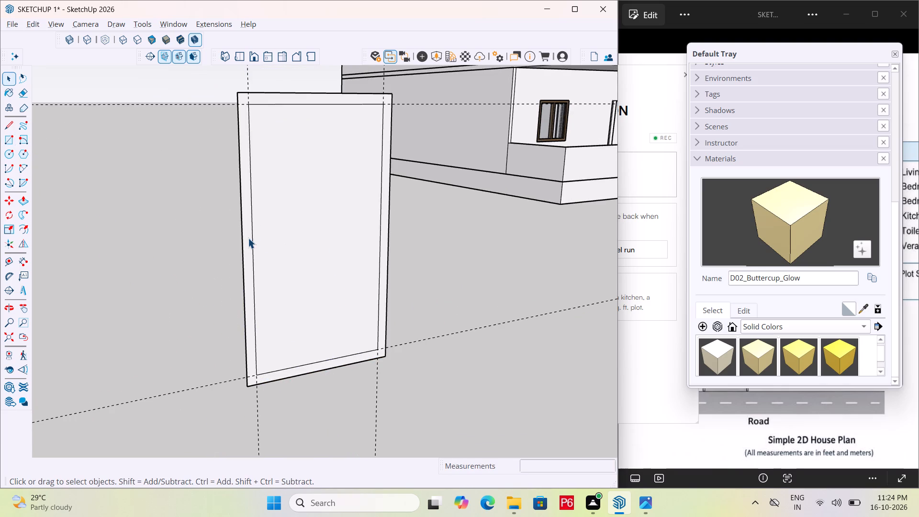
double_click(247, 238)
click(247, 235)
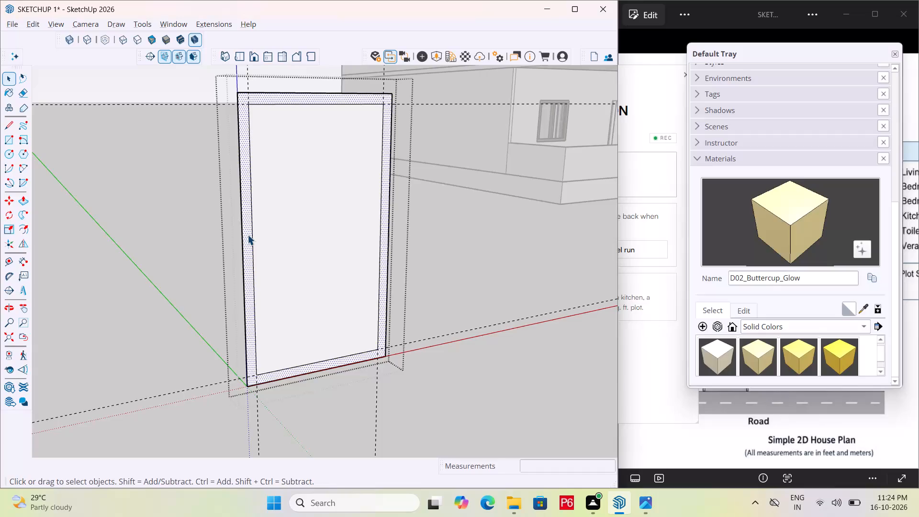
key(p)
click(247, 235)
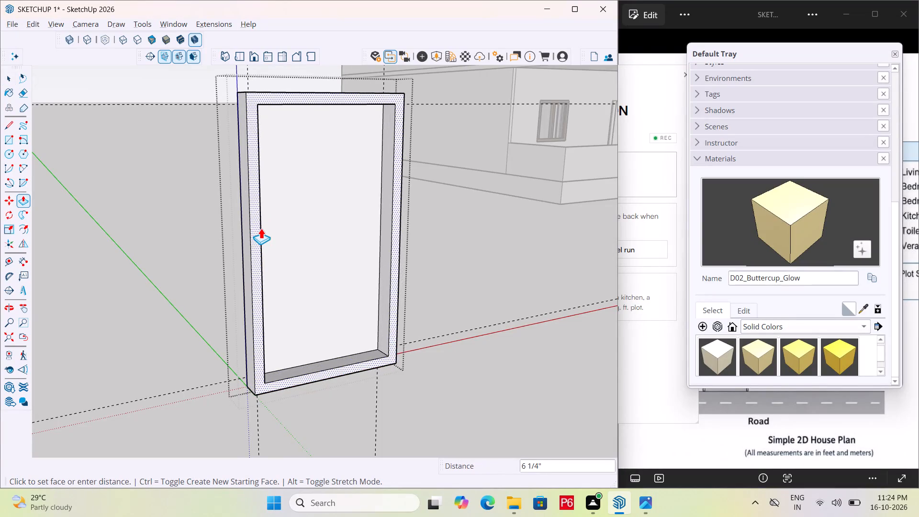
scroll(261, 228, down, 1)
middle_drag(263, 224, 286, 231)
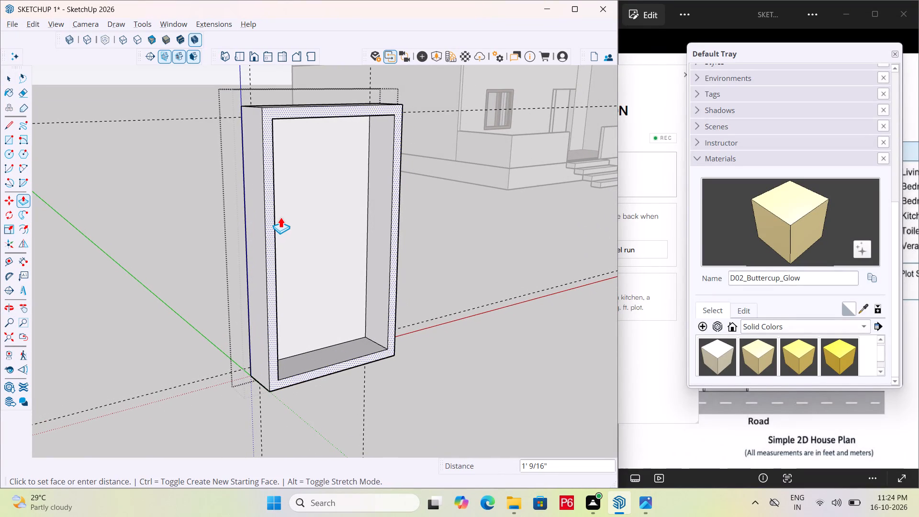
text(6")
key(Return)
Push the front face of the door frame back by 3".
scroll(160, 259, down, 2)
middle_drag(160, 259, 236, 267)
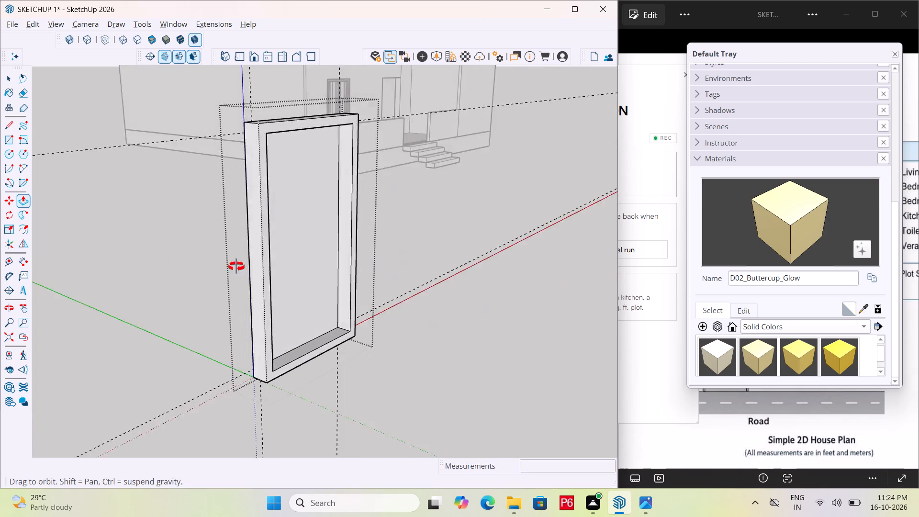
middle_drag(236, 267, 105, 303)
middle_drag(266, 230, 372, 262)
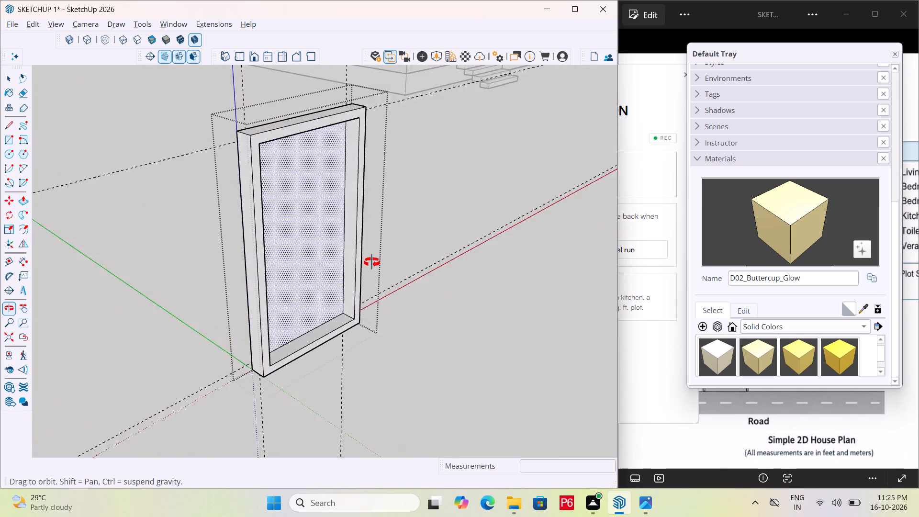
middle_drag(372, 262, 391, 264)
scroll(288, 262, up, 5)
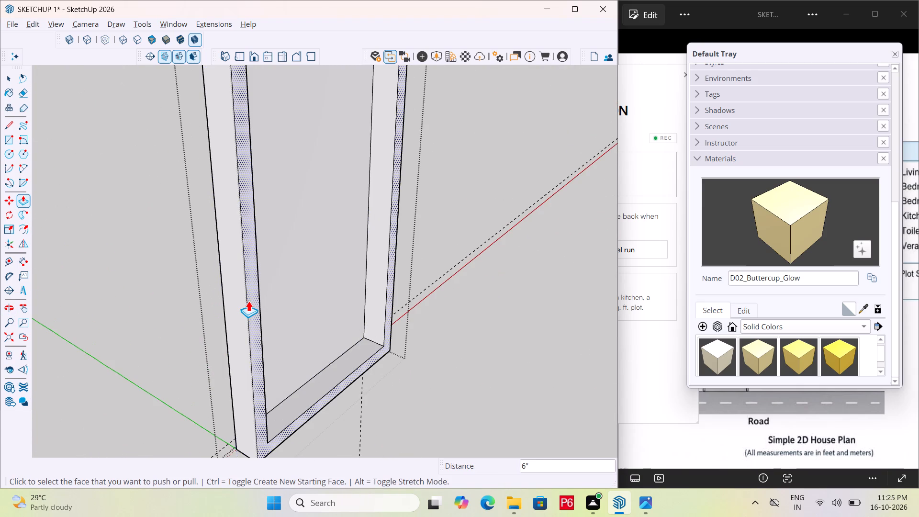
click(248, 301)
text(3")
key(Return)
Save the model with the door frame.
key(ctrl+s)
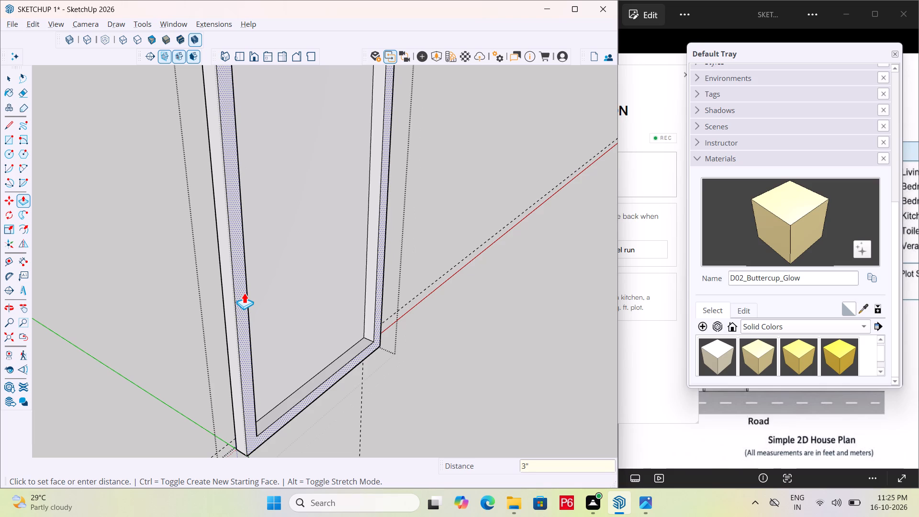
key(ctrl+s)
key(ctrl+s)
Erase the construction guides around the door frame and close the door group.
ctrl+scroll(249, 288, down, 4)
scroll(246, 284, down, 6)
middle_drag(183, 292, 194, 299)
scroll(183, 292, down, 1)
scroll(300, 281, down, 2)
middle_drag(261, 285, 206, 283)
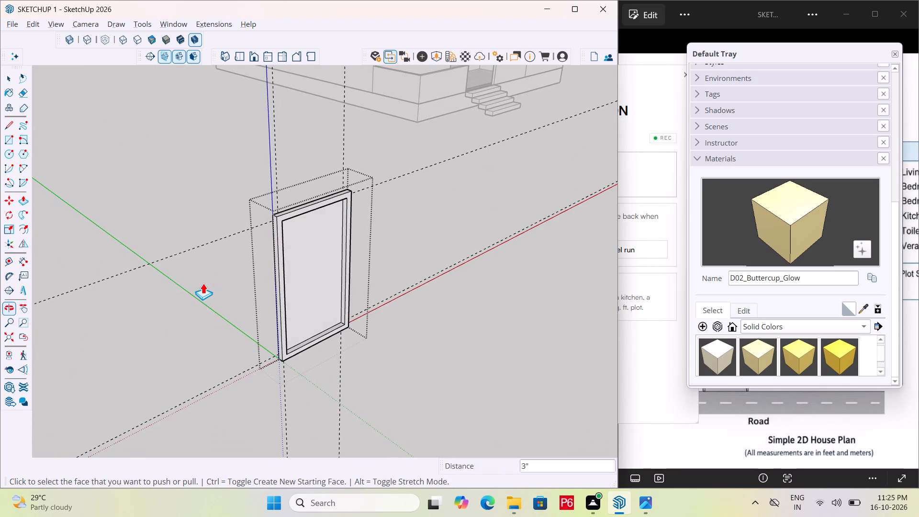
key(e)
double_click(266, 127)
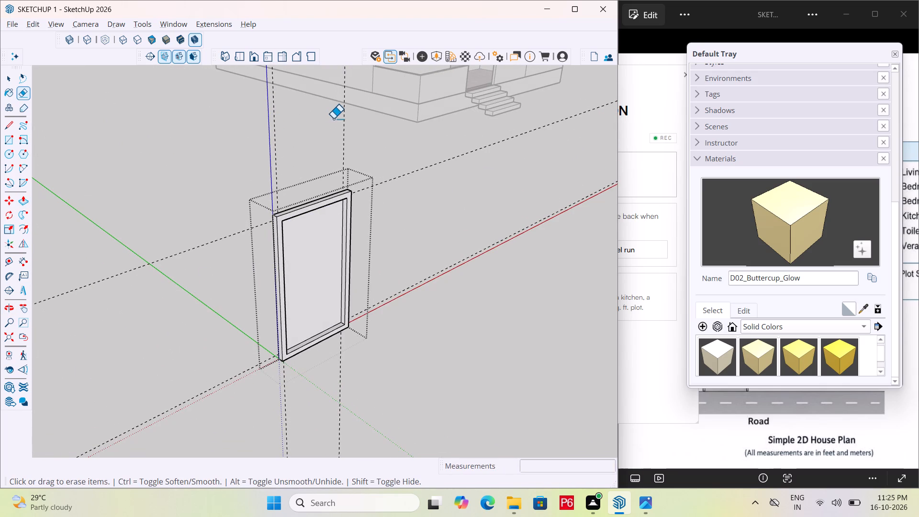
click(347, 119)
drag(348, 119, 308, 121)
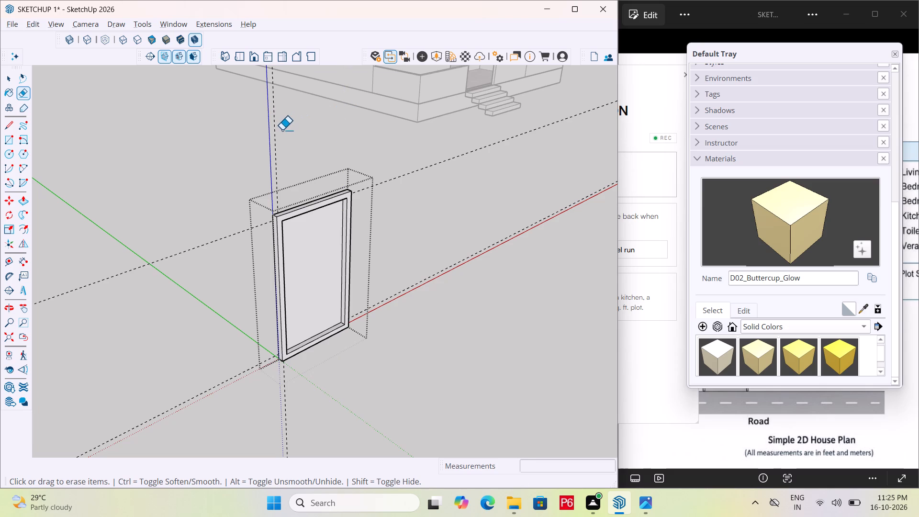
drag(281, 130, 274, 132)
click(274, 132)
drag(412, 168, 416, 180)
drag(434, 254, 434, 257)
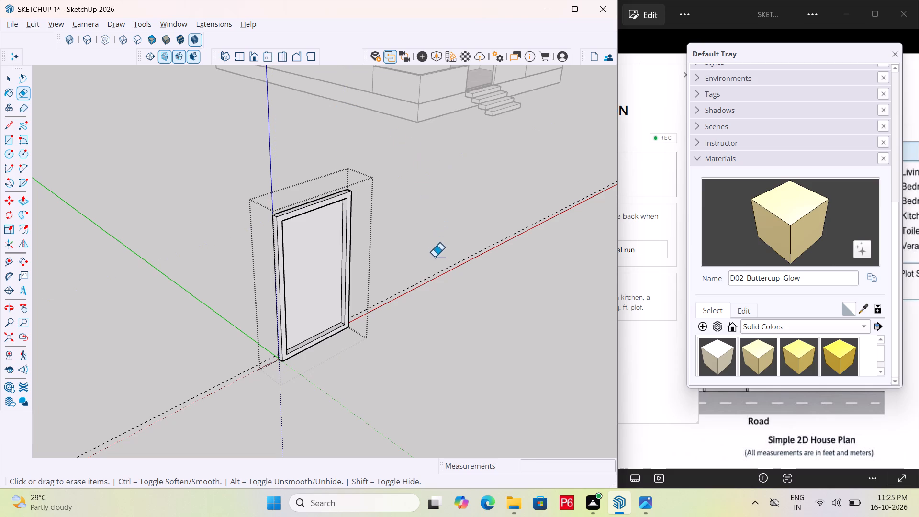
drag(434, 257, 441, 277)
middle_drag(357, 279, 293, 243)
key(space)
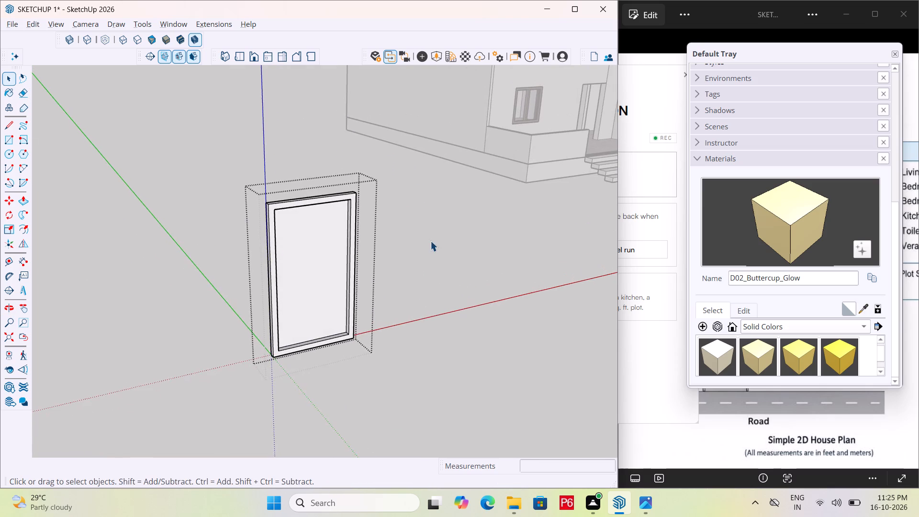
click(433, 238)
Reopen the door group, delete the large panel face inside the frame, and close the group.
middle_drag(316, 257, 349, 248)
scroll(349, 248, up, 4)
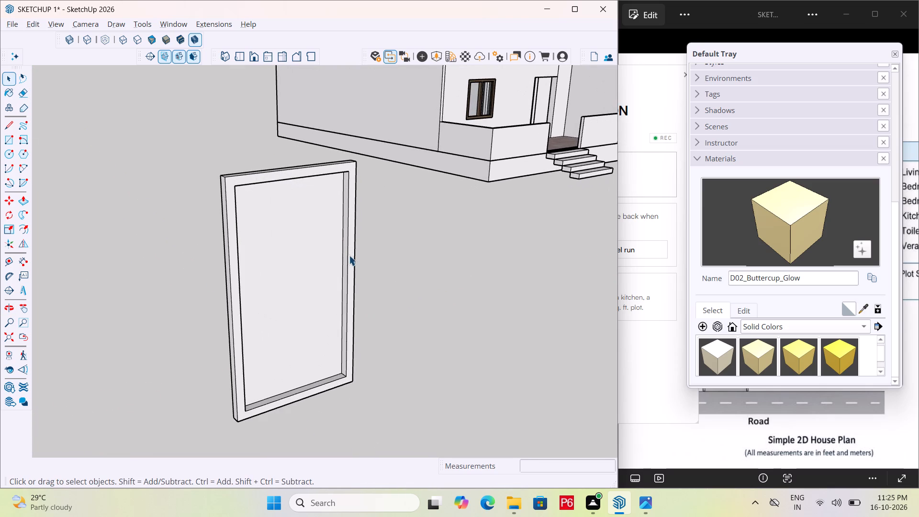
click(310, 269)
double_click(288, 264)
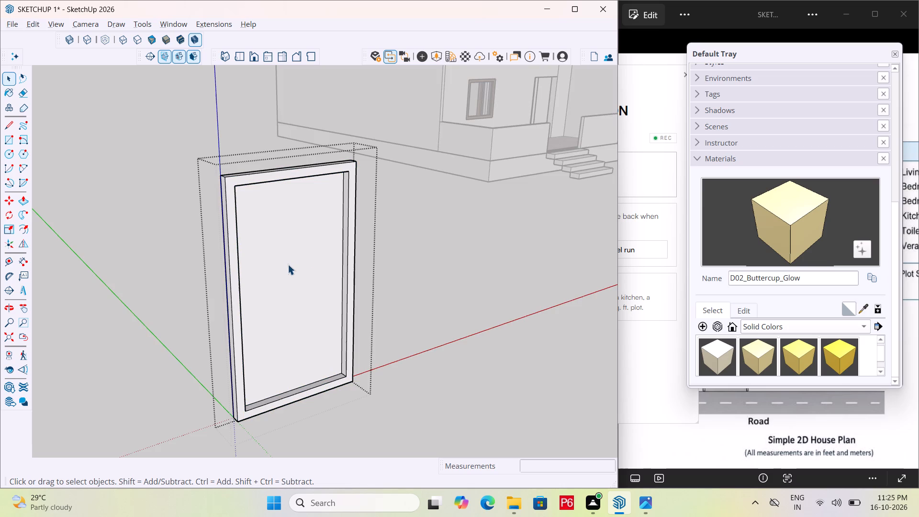
click(287, 260)
key(Delete)
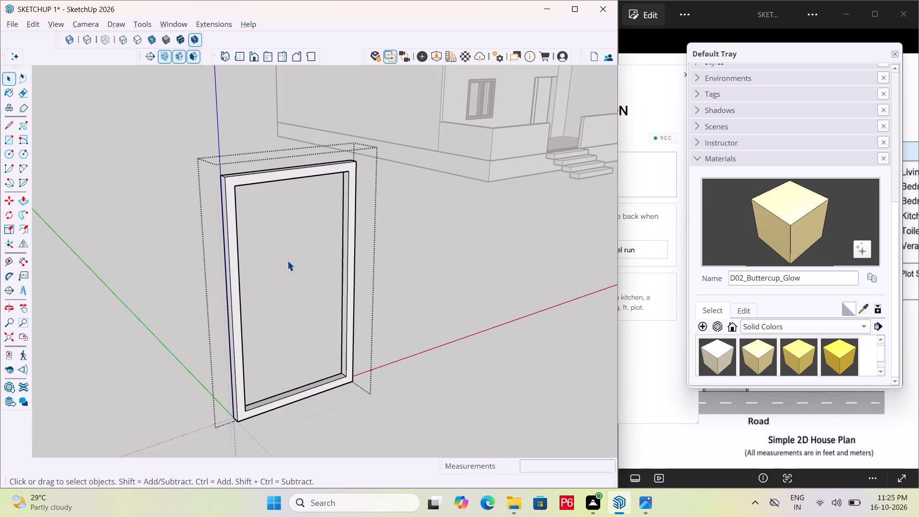
middle_drag(202, 274, 448, 285)
scroll(306, 299, down, 8)
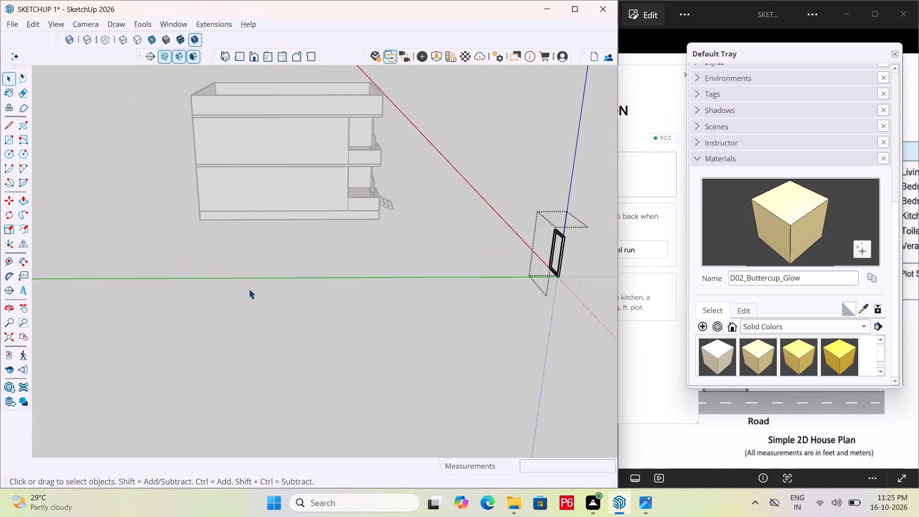
middle_drag(463, 283, 528, 287)
scroll(214, 292, down, 5)
scroll(450, 267, up, 9)
middle_drag(473, 264, 482, 263)
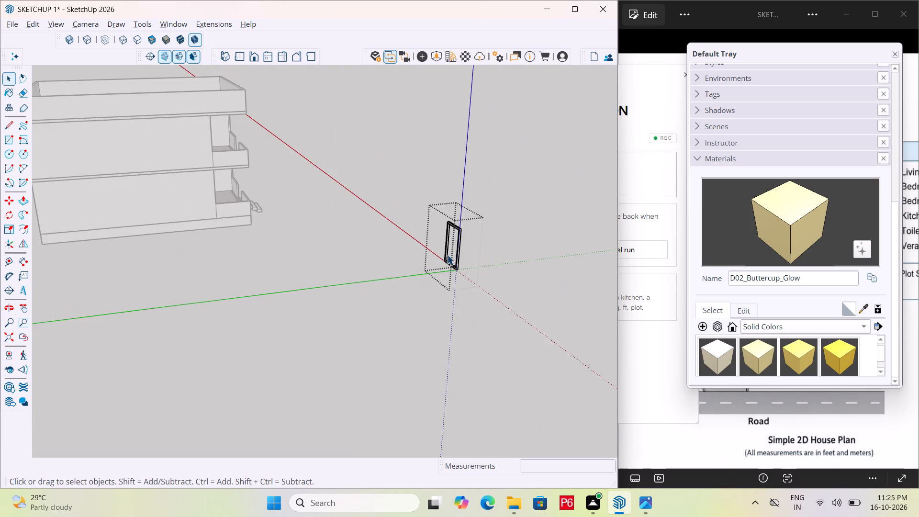
scroll(447, 255, up, 10)
middle_drag(450, 251, 469, 245)
scroll(486, 192, up, 6)
scroll(492, 193, down, 6)
middle_drag(509, 206, 507, 207)
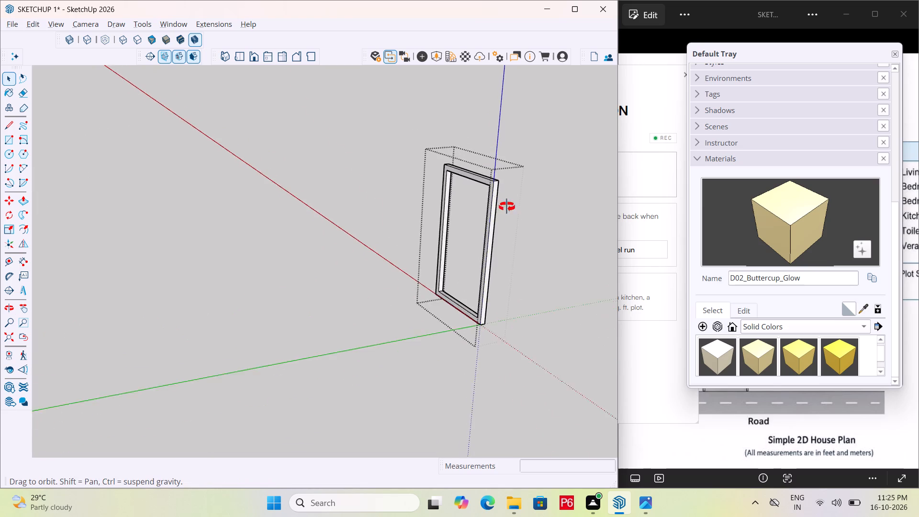
middle_drag(507, 207, 128, 236)
click(445, 213)
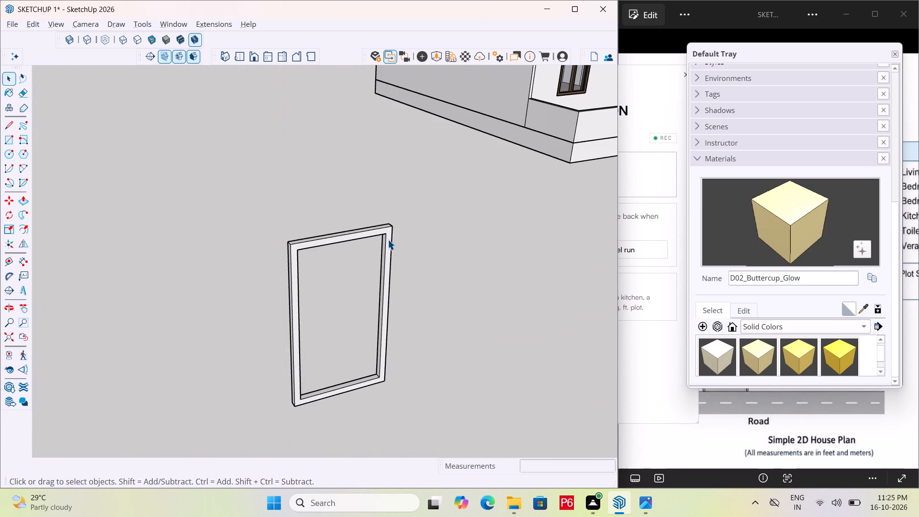
Paint the door frame group with the Plywood_01_1K material from the Wood collection.
click(388, 239)
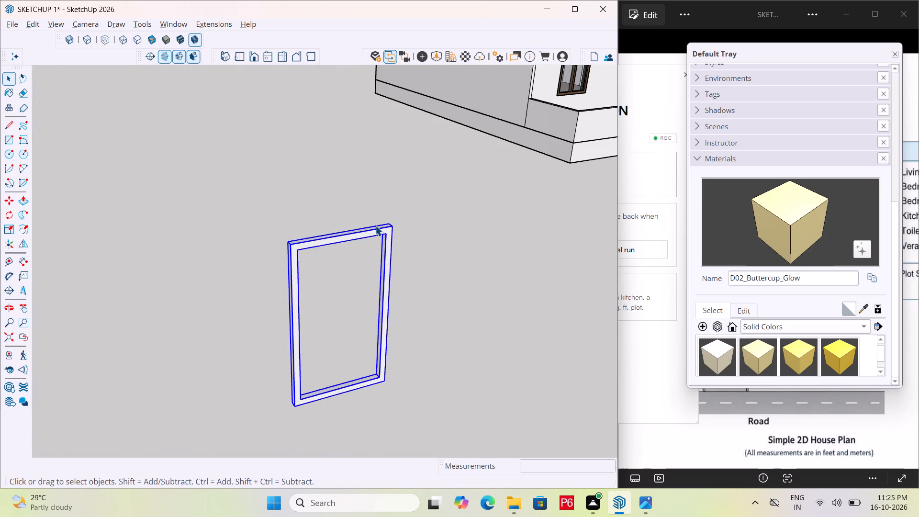
key(p)
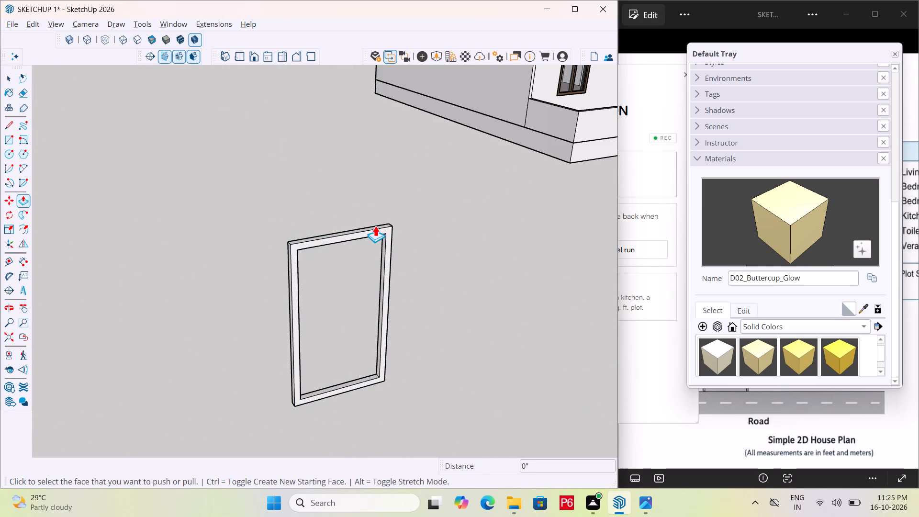
key(b)
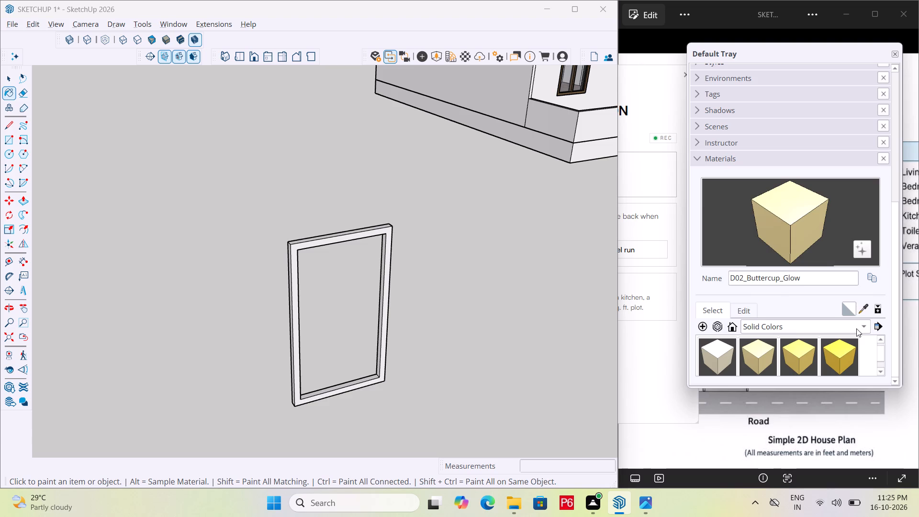
click(856, 328)
click(767, 353)
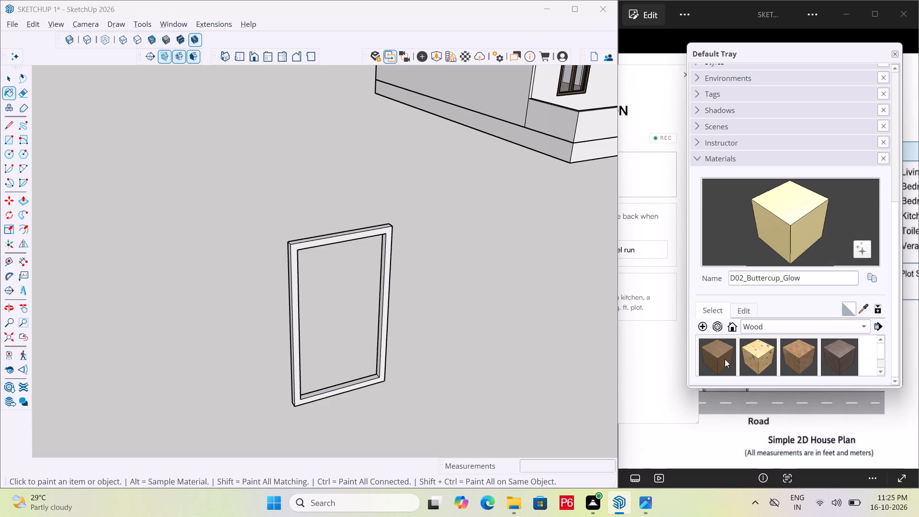
click(725, 359)
click(385, 323)
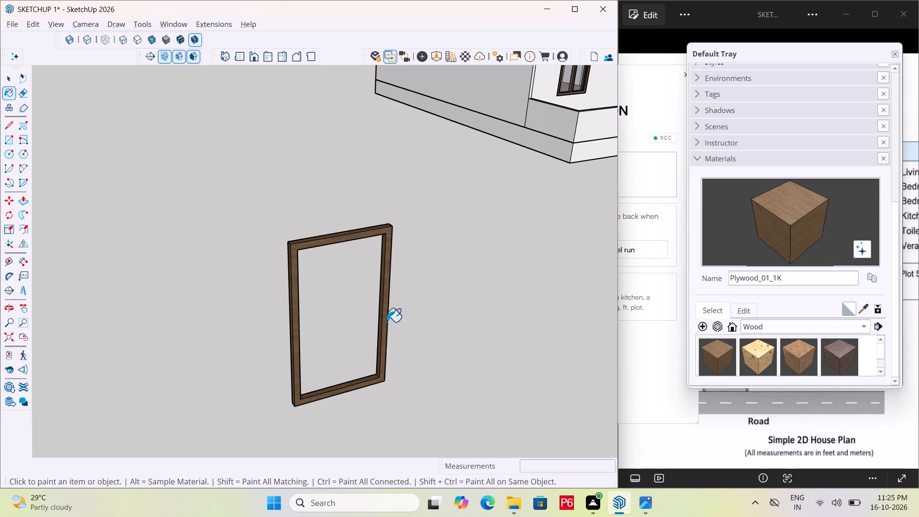
key(Escape)
Save the model with the painted door frame.
key(ctrl+s)
key(ctrl+s)
key(ctrl+s)
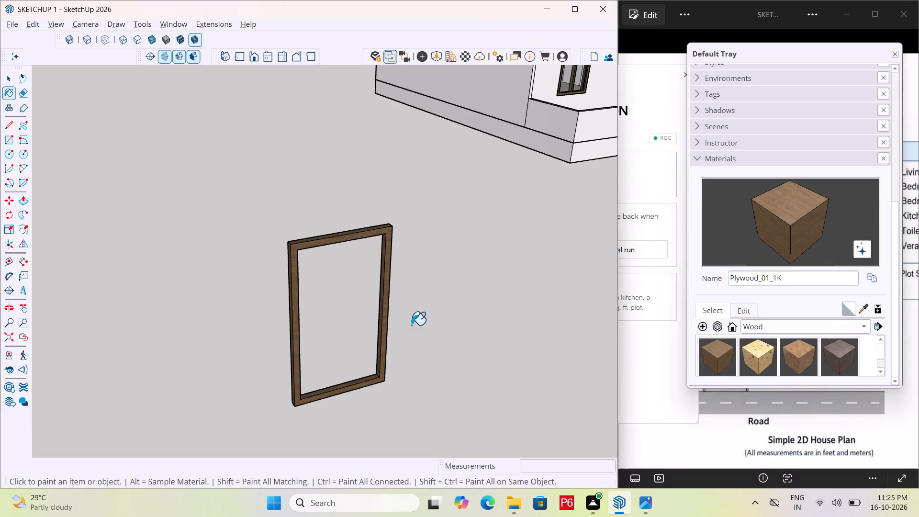
key(ctrl+s)
ctrl+scroll(401, 326, down, 3)
key(ctrl+s)
middle_drag(401, 326, 379, 284)
key(space)
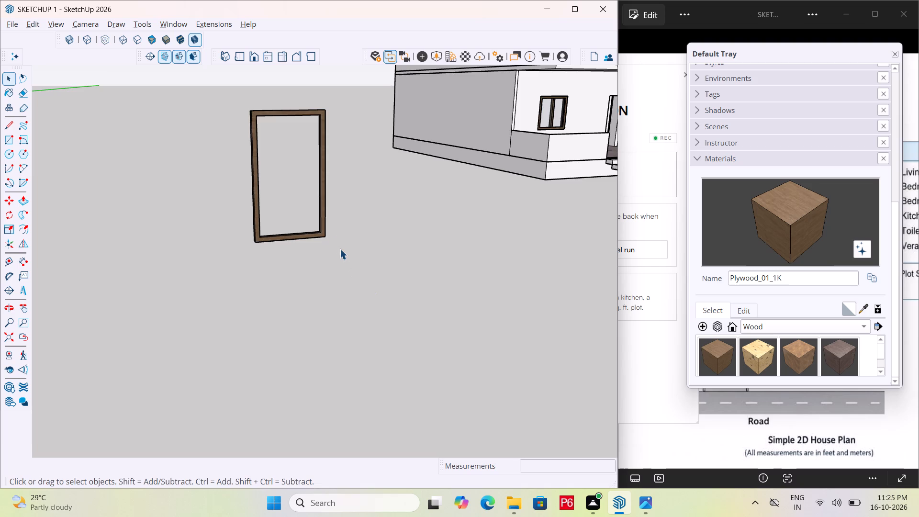
Draw a 3' 6" by 6' 5" rectangle between opposite inner back corners of the door frame to fill its opening.
middle_drag(338, 245, 359, 287)
middle_drag(369, 334, 368, 331)
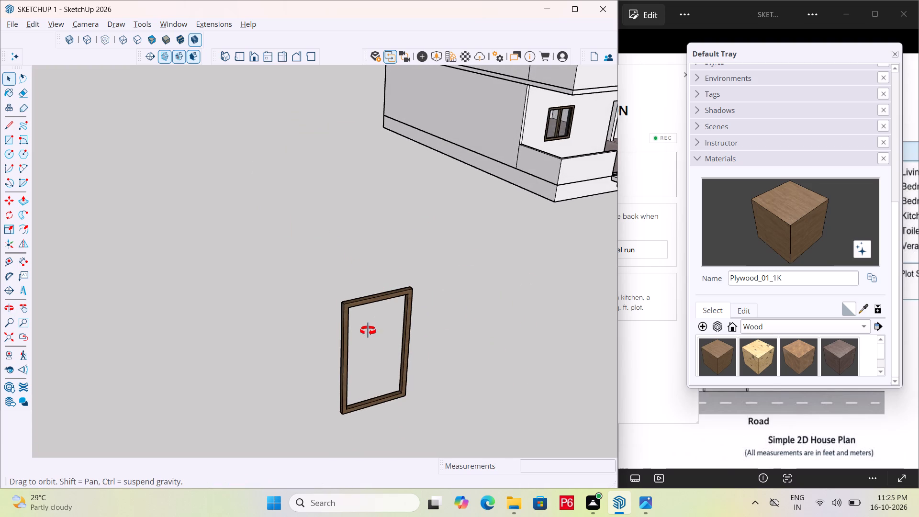
middle_drag(368, 331, 369, 319)
scroll(398, 345, up, 17)
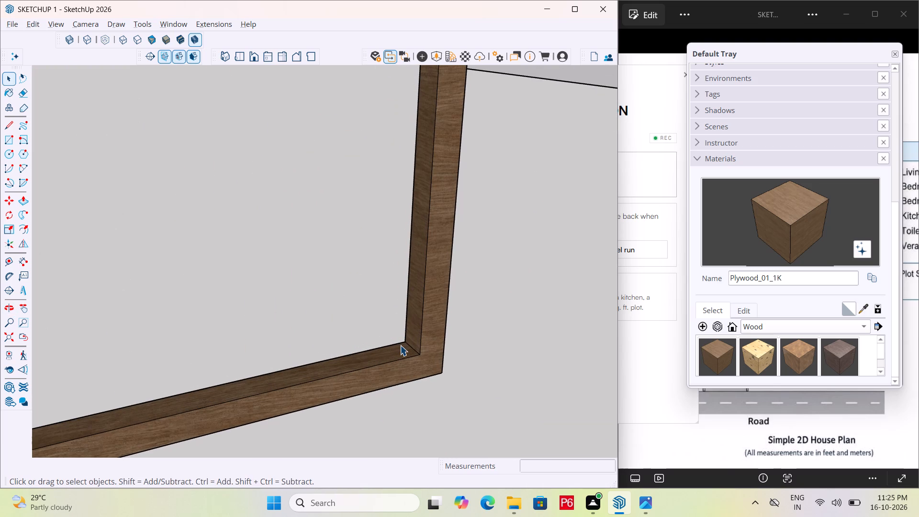
key(r)
scroll(411, 348, up, 6)
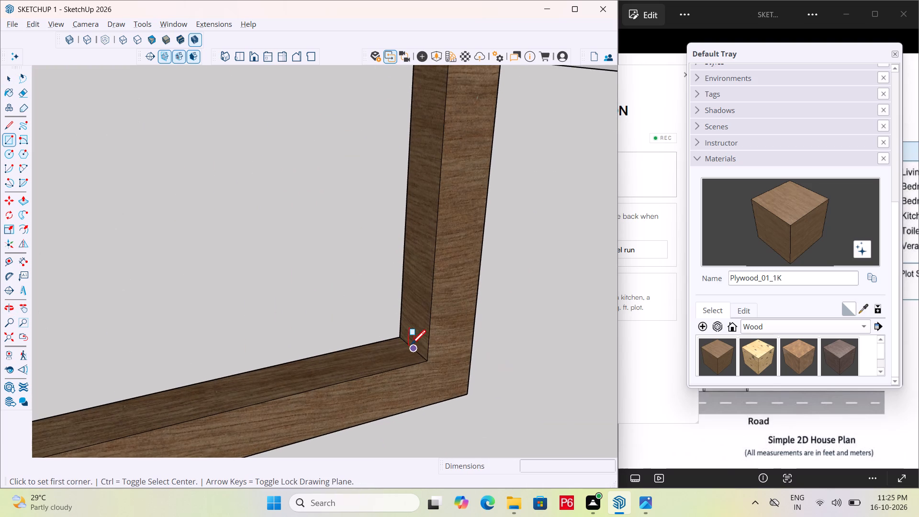
drag(410, 351, 405, 341)
scroll(450, 267, down, 7)
scroll(492, 303, down, 5)
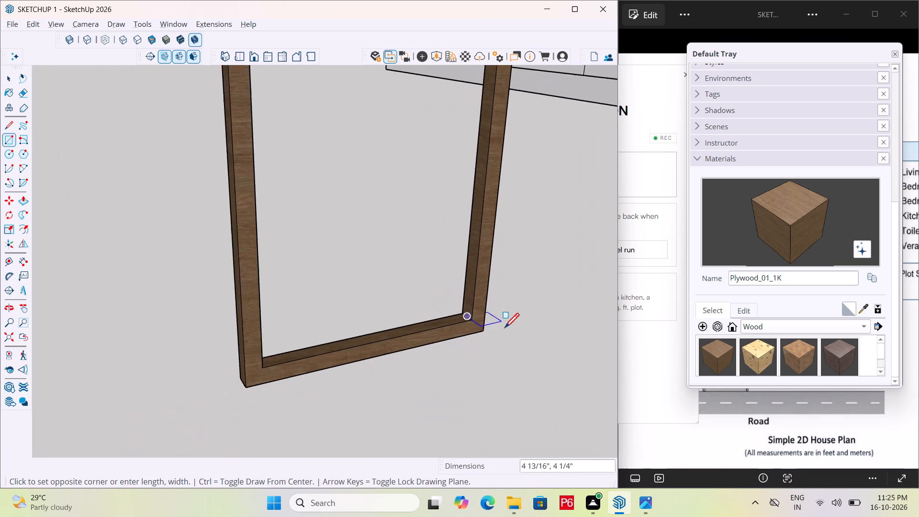
scroll(504, 329, down, 3)
scroll(444, 320, down, 6)
middle_drag(359, 271, 300, 253)
scroll(404, 329, down, 7)
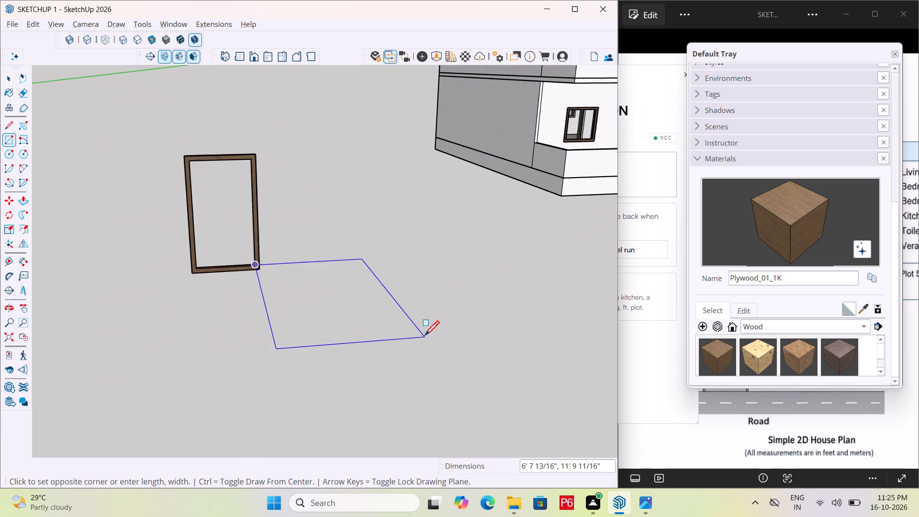
scroll(213, 180, up, 6)
middle_drag(184, 167, 115, 39)
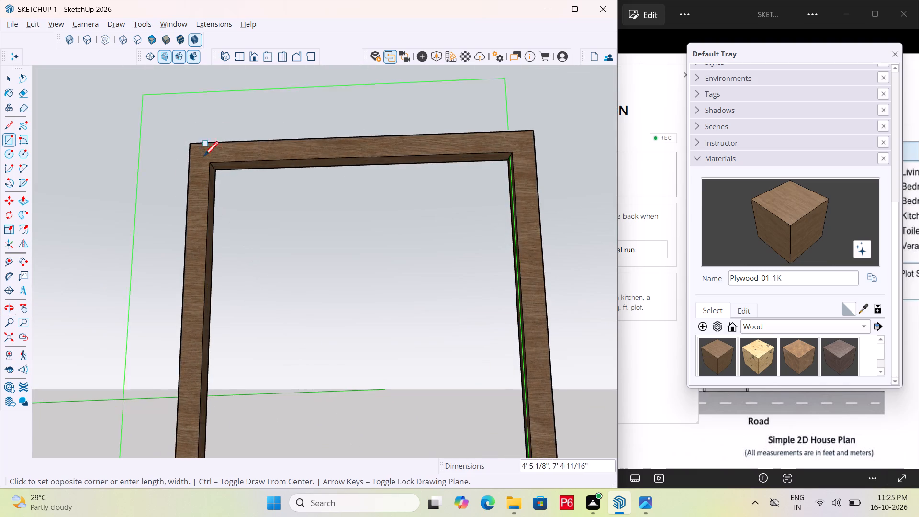
scroll(239, 168, up, 10)
scroll(270, 177, down, 5)
middle_drag(437, 217, 437, 217)
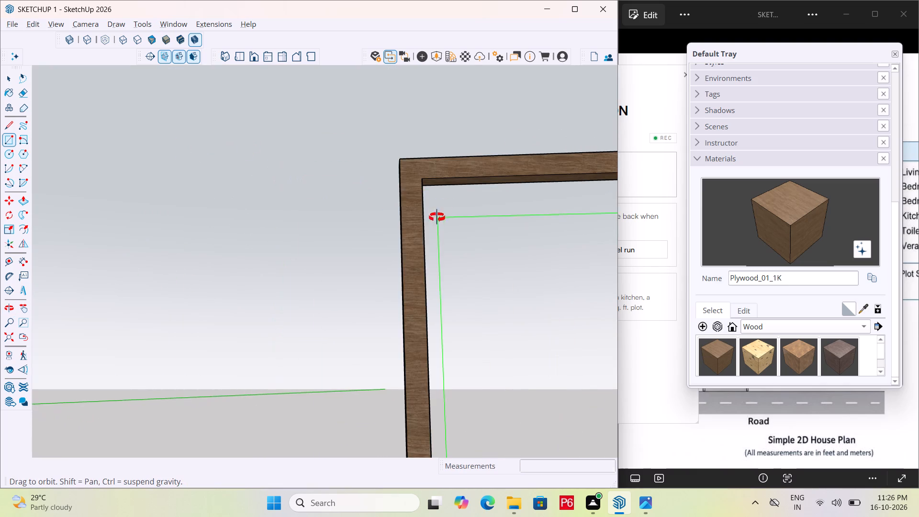
middle_drag(437, 217, 226, 225)
scroll(389, 170, up, 5)
scroll(386, 167, down, 2)
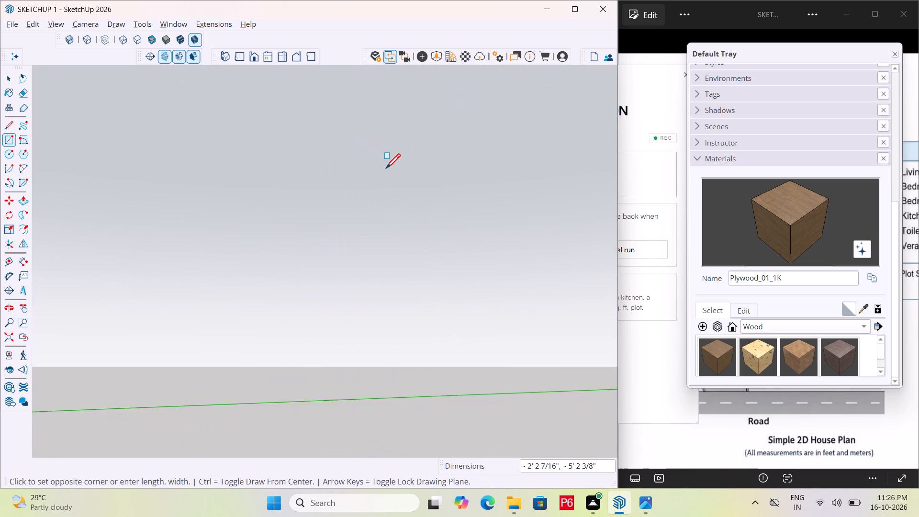
scroll(386, 170, down, 1)
click(300, 165)
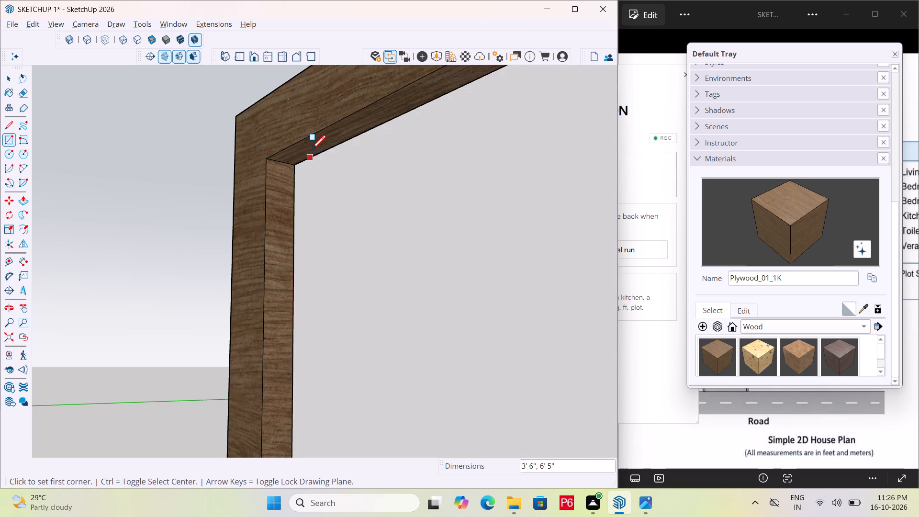
scroll(308, 151, down, 14)
scroll(396, 213, down, 8)
scroll(298, 194, down, 6)
middle_drag(285, 233, 385, 287)
key(space)
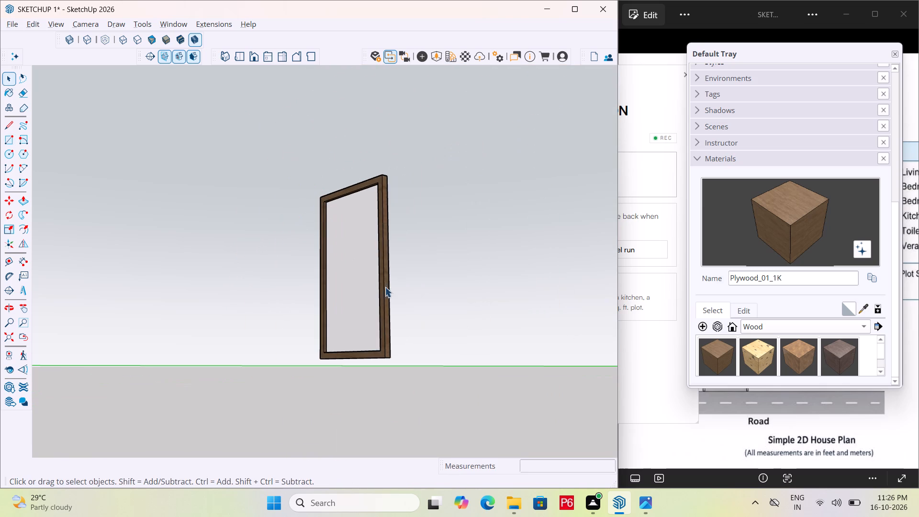
middle_drag(385, 287, 462, 347)
middle_drag(299, 267, 571, 369)
scroll(301, 269, down, 1)
key(space)
triple_click(476, 248)
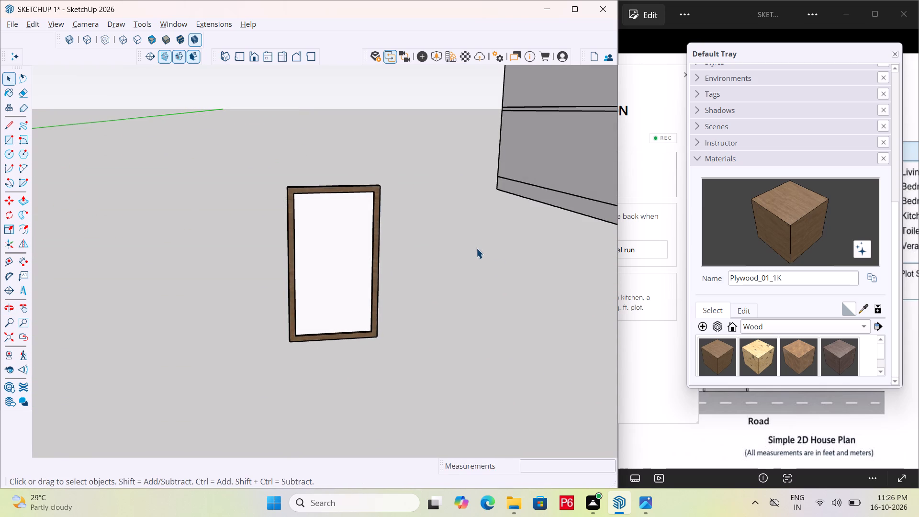
Save the model with the new door panel face.
key(ctrl+s)
key(ctrl+s)
key(ctrl+s)
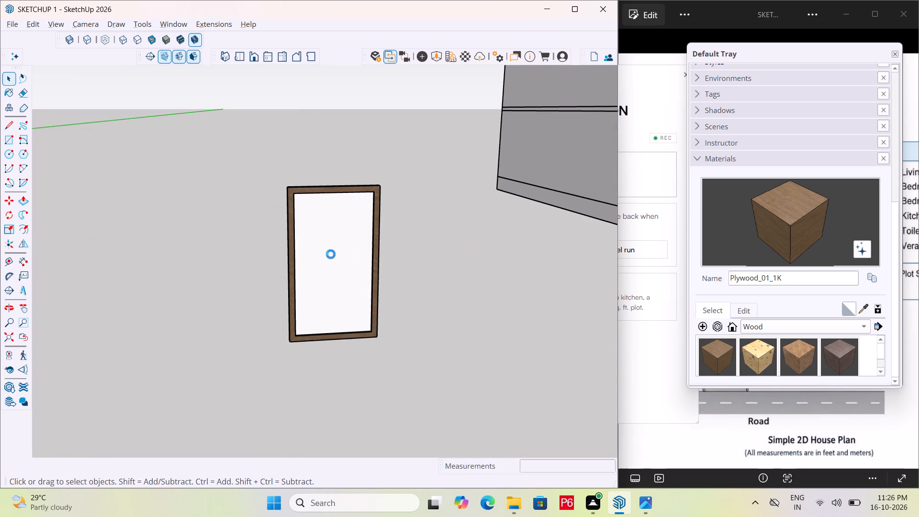
Paint the panel face inside the door frame with the Plywood_01_1K wood material.
click(331, 254)
middle_drag(276, 244, 382, 269)
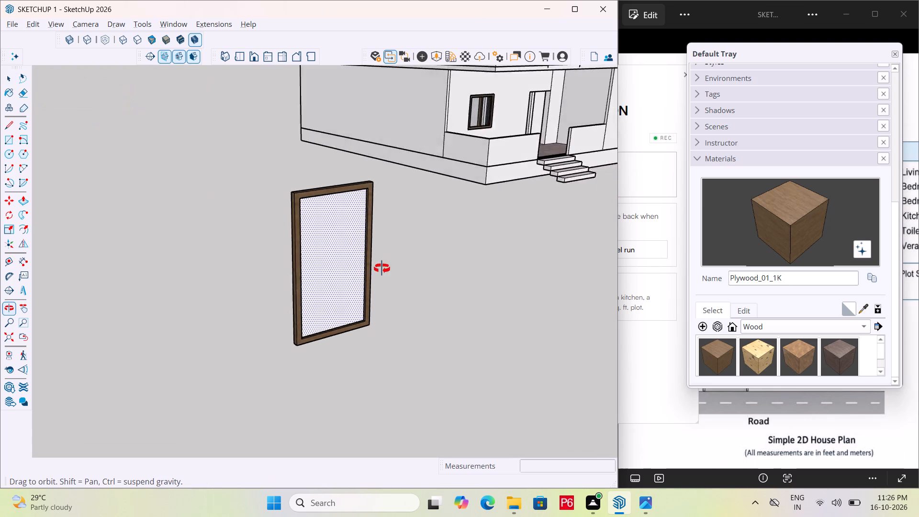
middle_drag(382, 269, 430, 260)
scroll(325, 245, up, 5)
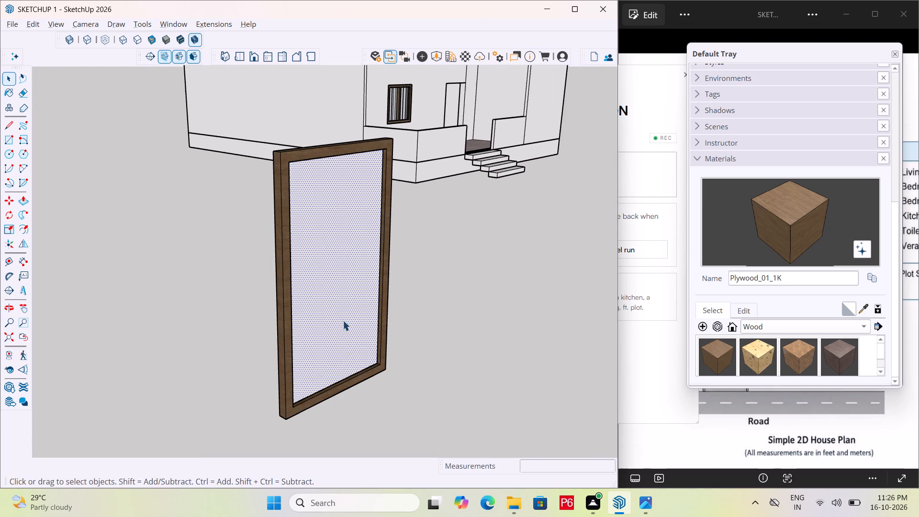
scroll(355, 371, up, 7)
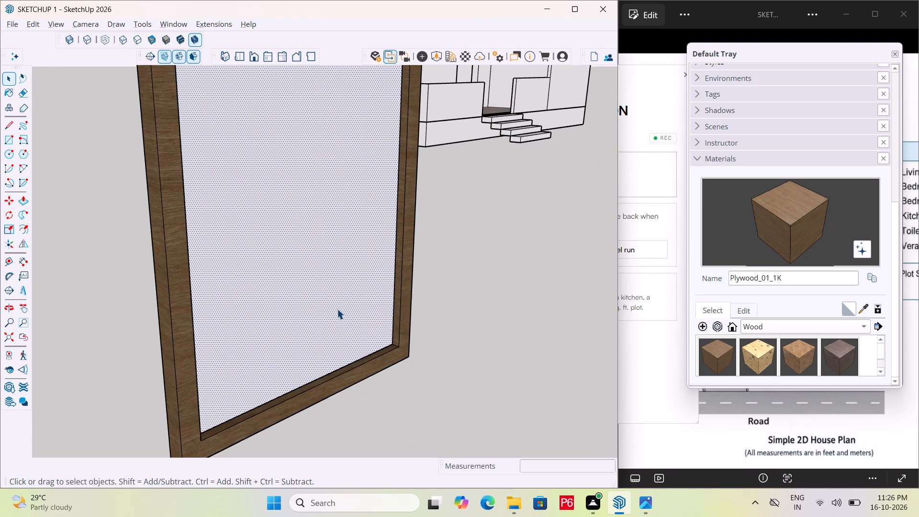
click(720, 353)
click(344, 281)
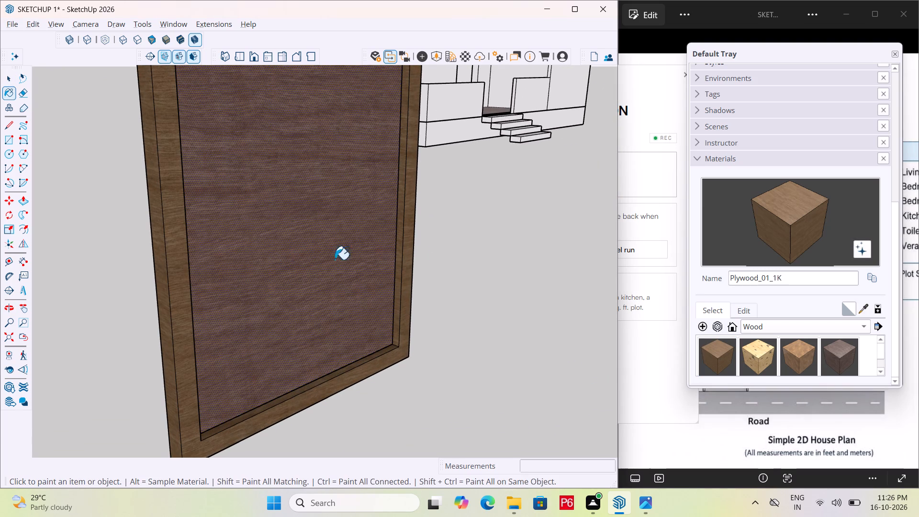
Group the plywood panel face together with its bounding edges.
key(space)
double_click(348, 258)
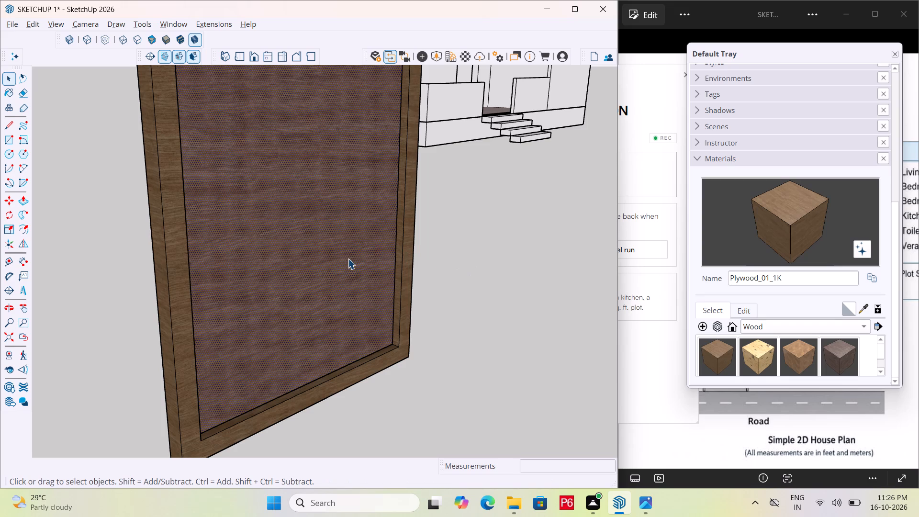
right_click(347, 258)
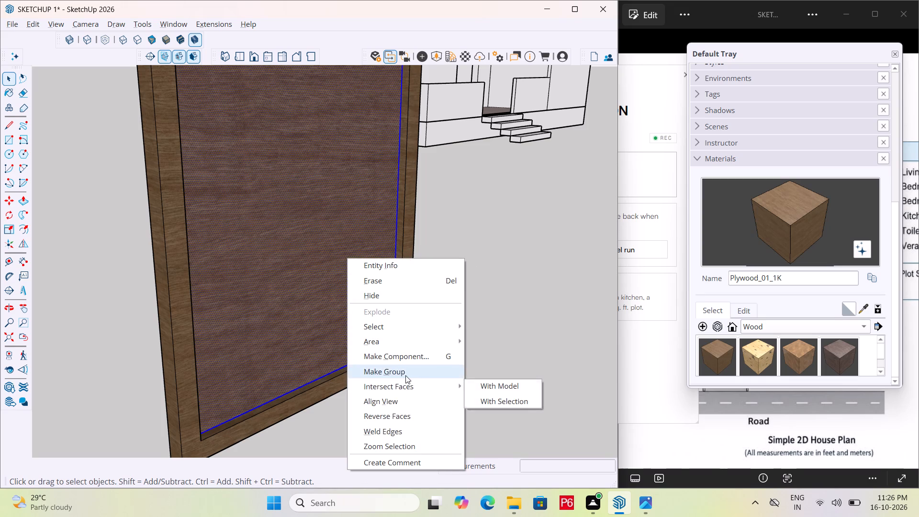
click(409, 373)
click(473, 327)
Open the panel group and push/pull its face to a thickness of 1 1/2", leaving the group when done.
key(space)
click(358, 293)
double_click(357, 293)
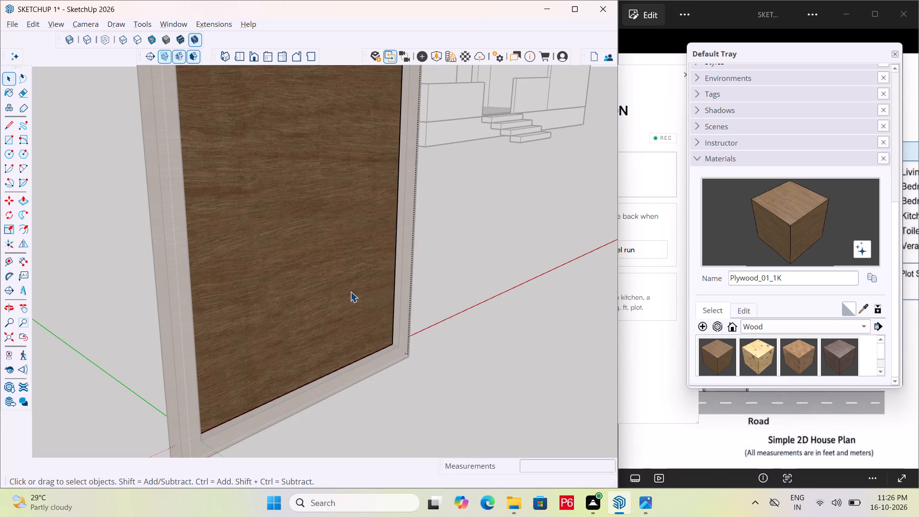
key(o)
key(p)
click(350, 291)
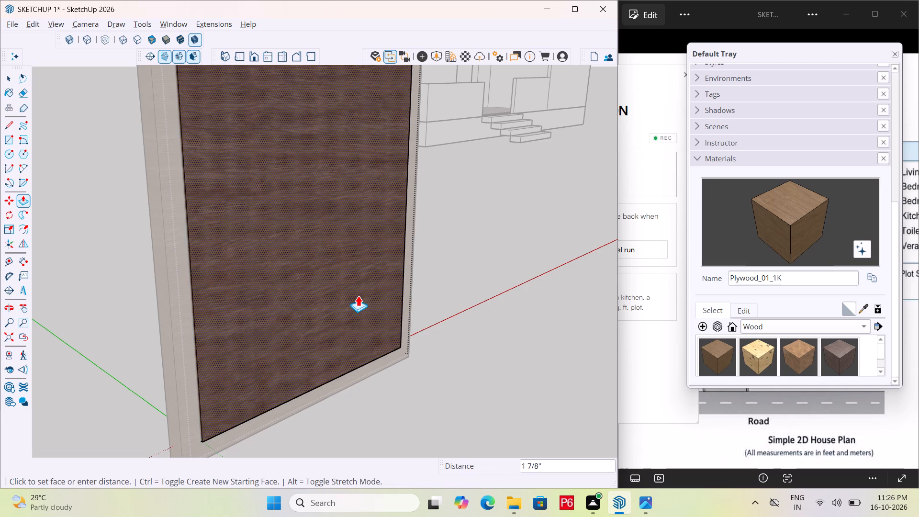
click(187, 359)
scroll(243, 297, down, 4)
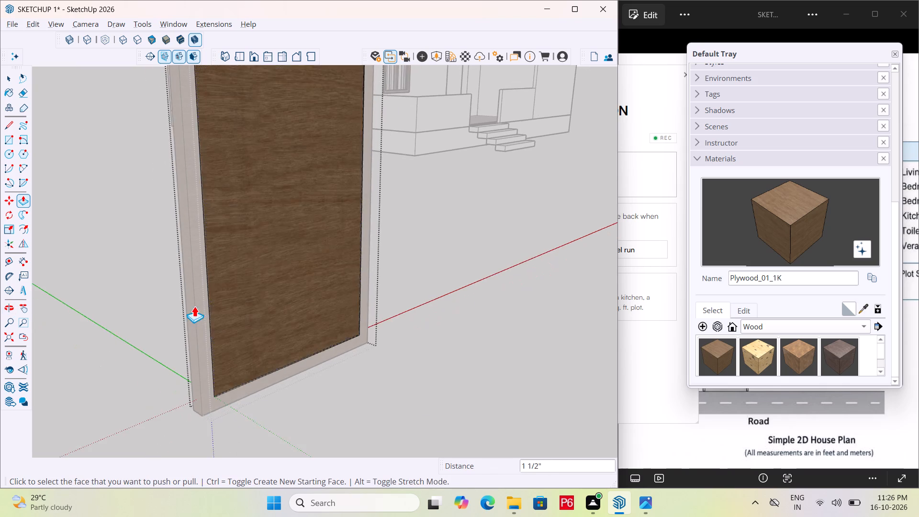
middle_drag(161, 306, 499, 350)
key(space)
click(517, 301)
Move the panel group 7/8" through the depth of the door frame, starting from its lower corner.
scroll(382, 384, up, 3)
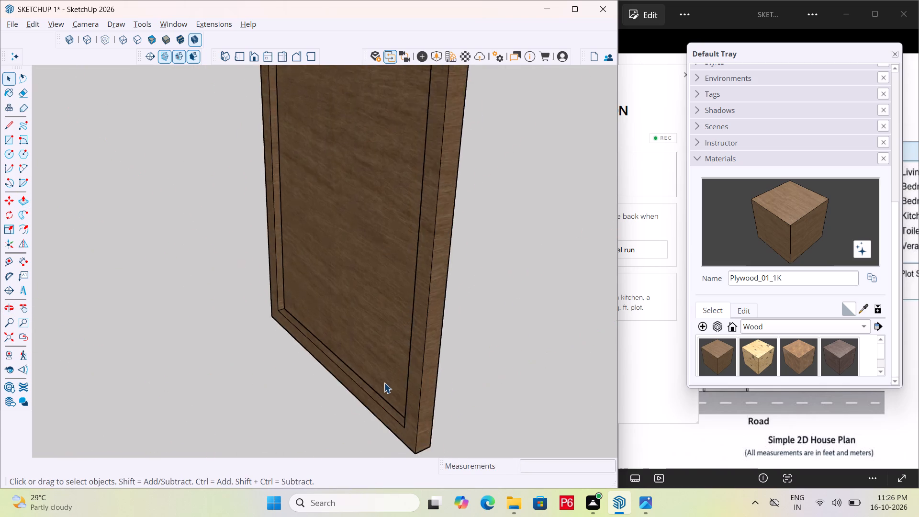
scroll(384, 382, up, 2)
middle_drag(379, 393, 545, 387)
scroll(508, 360, up, 1)
middle_drag(509, 359, 696, 325)
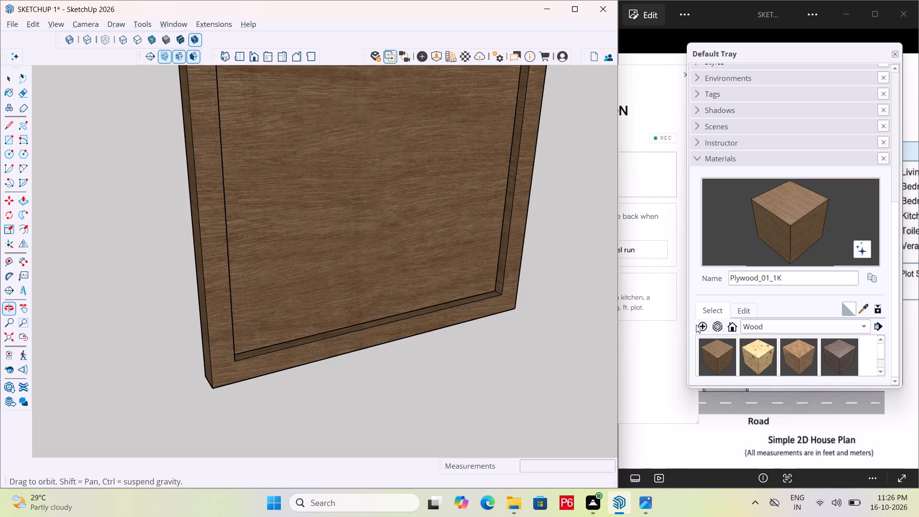
middle_drag(696, 325, 712, 340)
click(490, 256)
scroll(505, 299, up, 5)
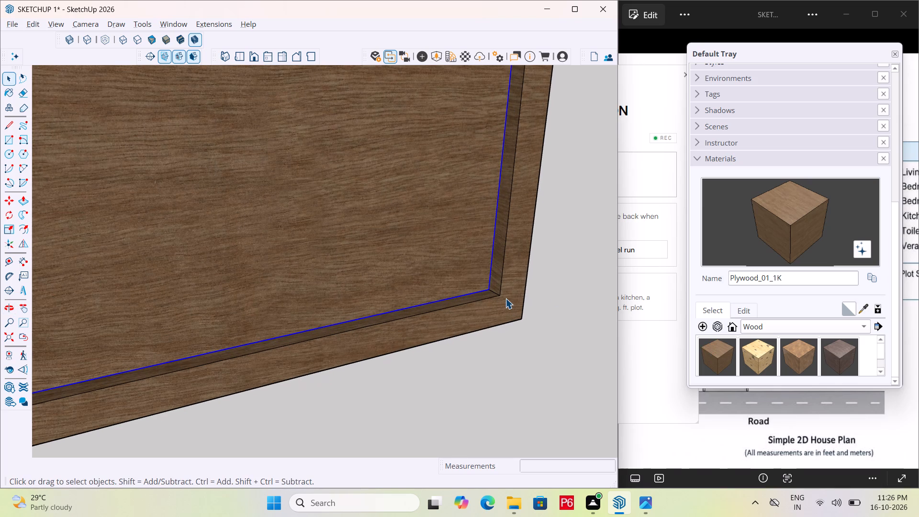
key(m)
scroll(486, 283, up, 4)
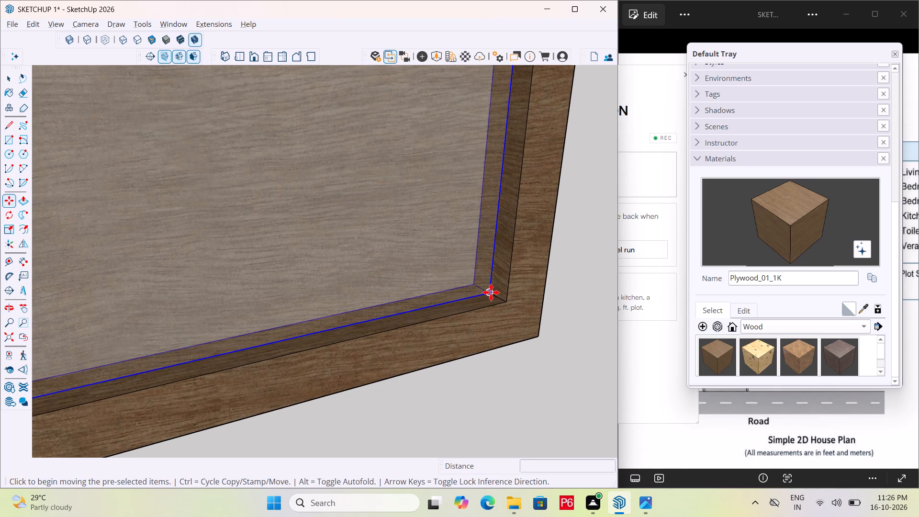
click(491, 292)
scroll(496, 296, up, 2)
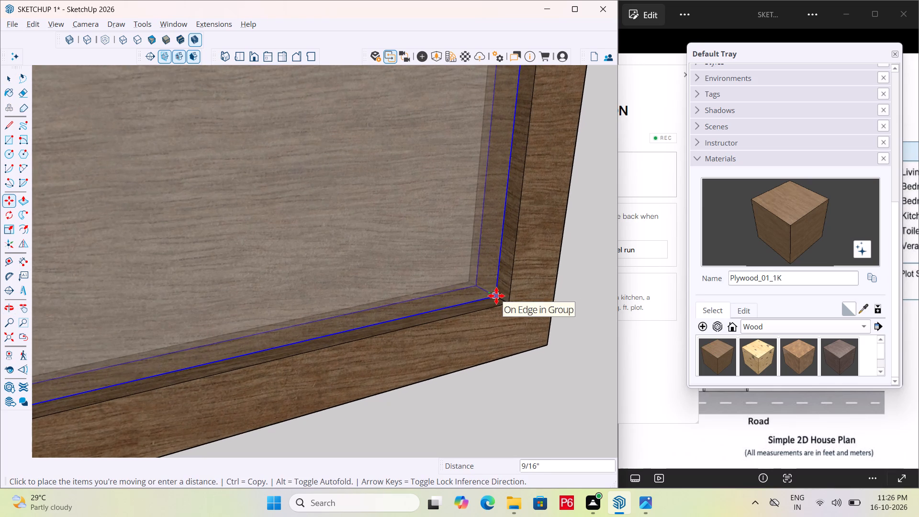
scroll(497, 298, up, 2)
click(501, 299)
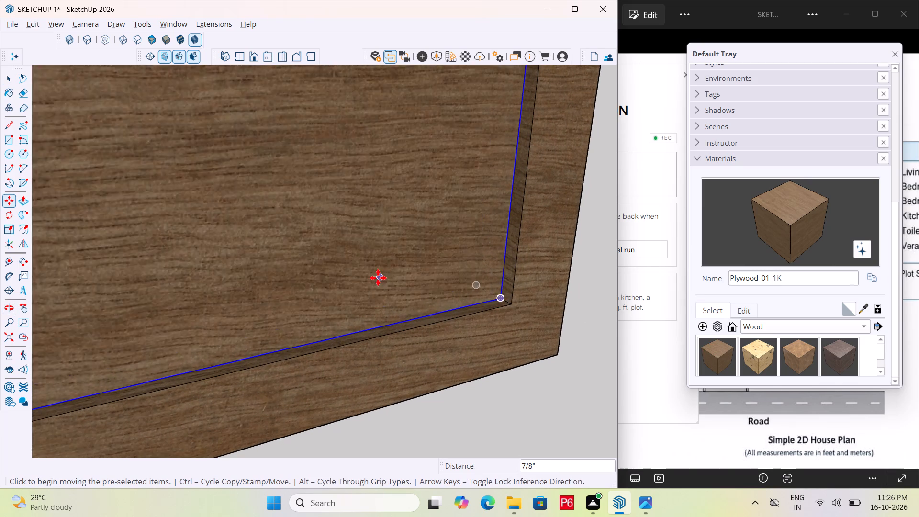
scroll(378, 278, down, 7)
scroll(514, 262, down, 1)
middle_drag(514, 262, 0, 317)
middle_drag(348, 275, 190, 278)
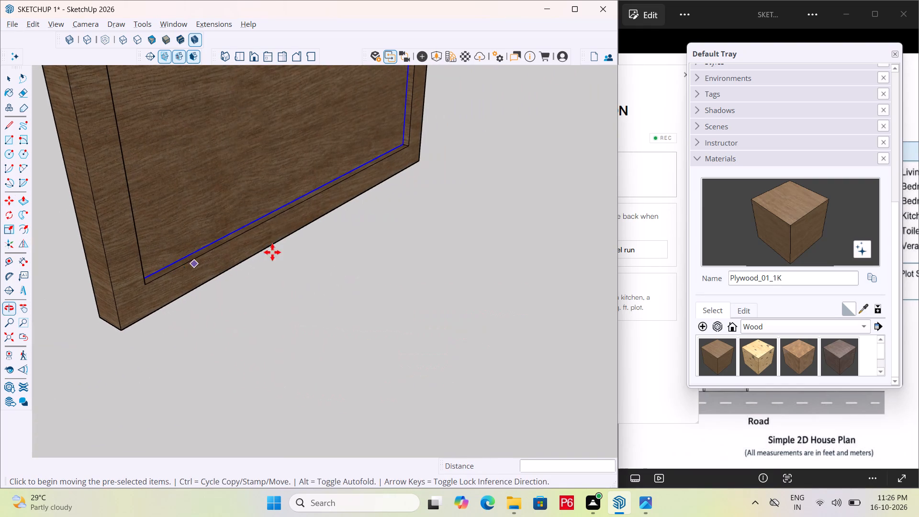
key(space)
click(414, 256)
Save the model with the thickened and repositioned door panel.
scroll(417, 189, down, 6)
scroll(311, 197, down, 4)
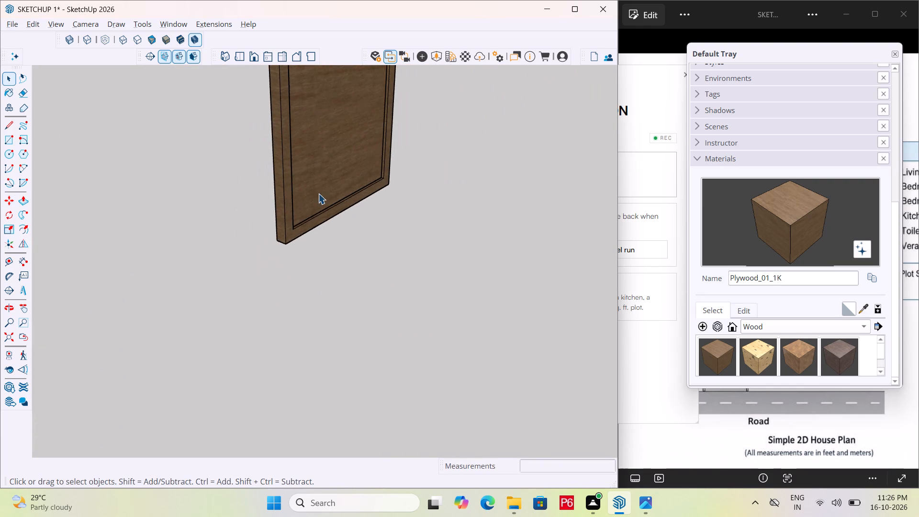
middle_drag(318, 193, 262, 195)
scroll(318, 193, down, 8)
key(ctrl+s)
key(ctrl+s)
key(ctrl+s)
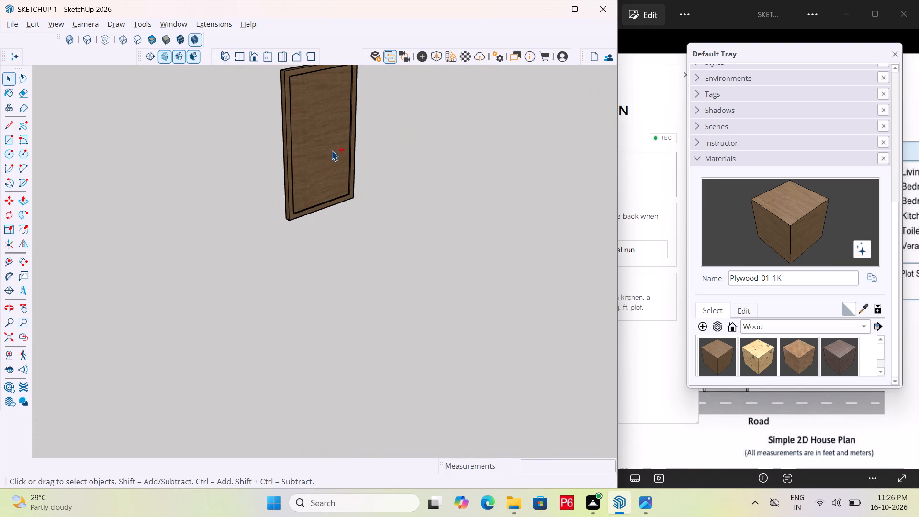
Examine the assembled door and its recessed panel from both sides.
middle_drag(330, 152, 411, 103)
scroll(365, 124, down, 1)
scroll(257, 187, down, 5)
middle_drag(297, 137, 250, 151)
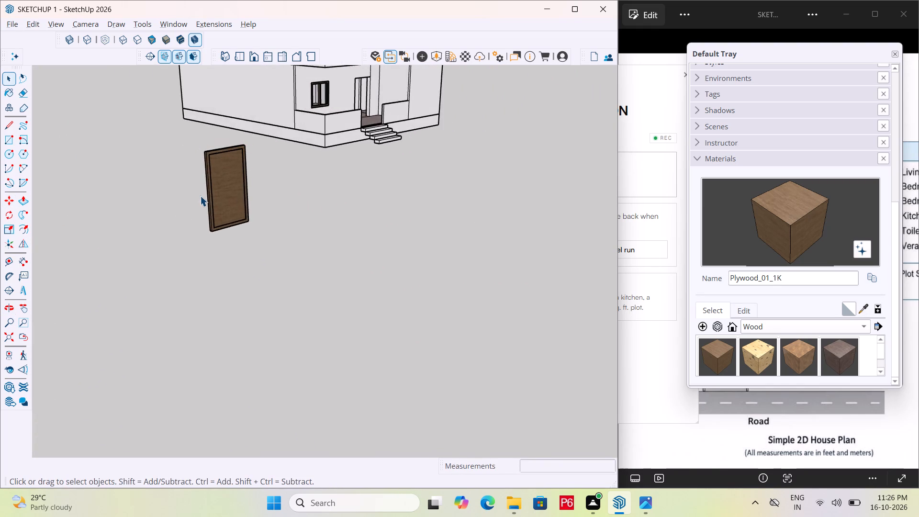
scroll(200, 196, up, 6)
scroll(239, 188, up, 1)
middle_drag(239, 188, 0, 186)
middle_drag(394, 154, 329, 161)
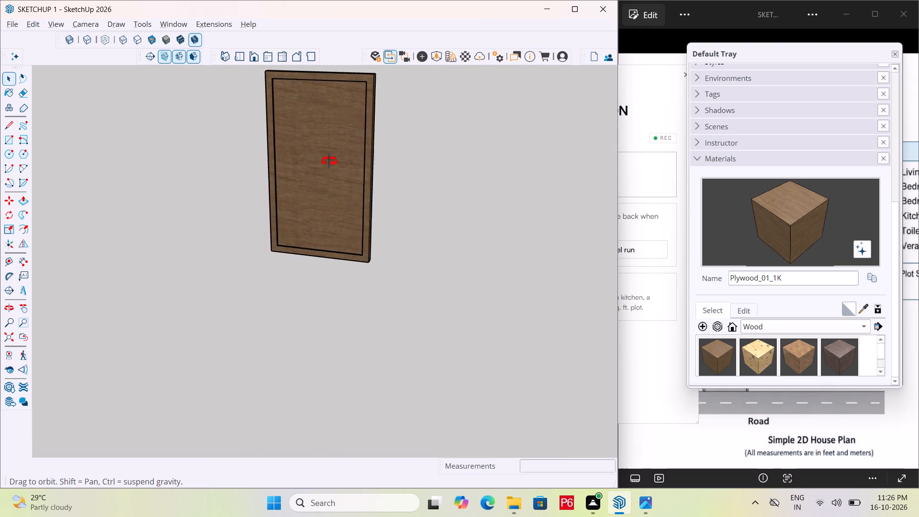
middle_drag(329, 161, 342, 173)
scroll(310, 149, up, 3)
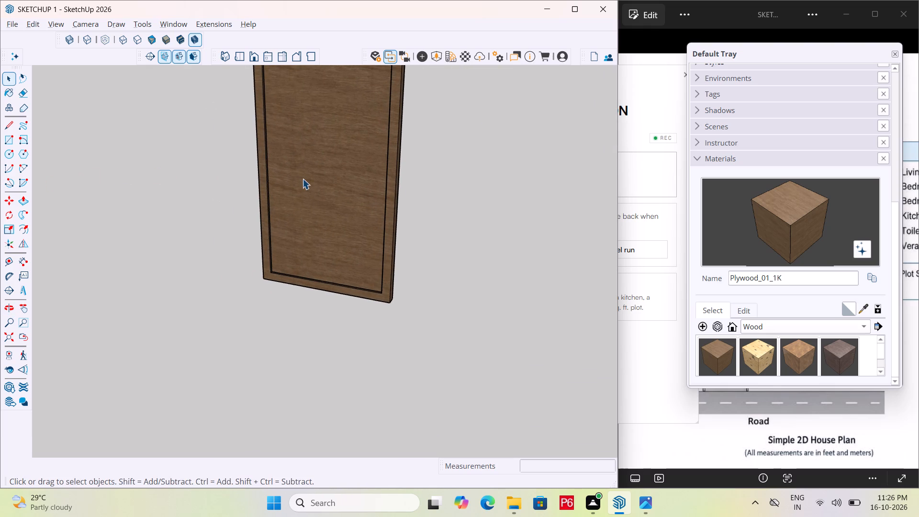
scroll(290, 209, down, 3)
middle_drag(285, 207, 447, 196)
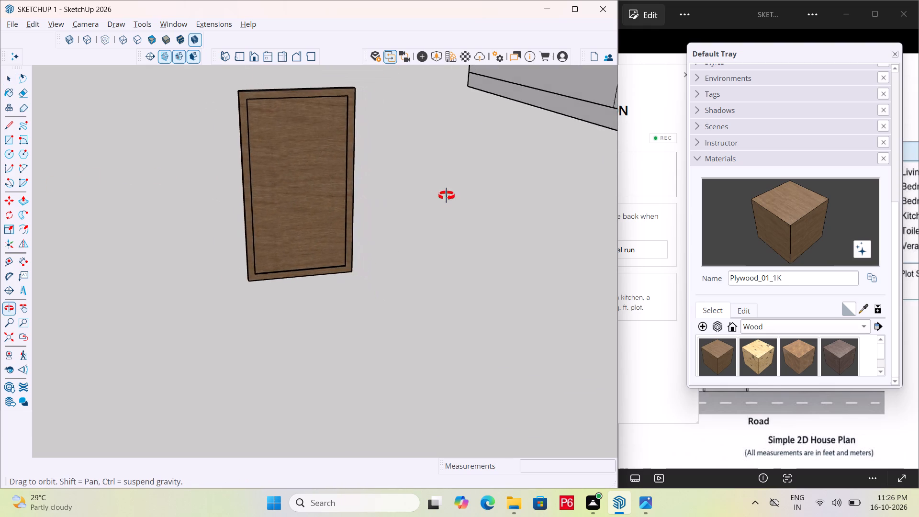
middle_drag(447, 196, 442, 194)
middle_drag(271, 167, 150, 157)
scroll(249, 145, up, 5)
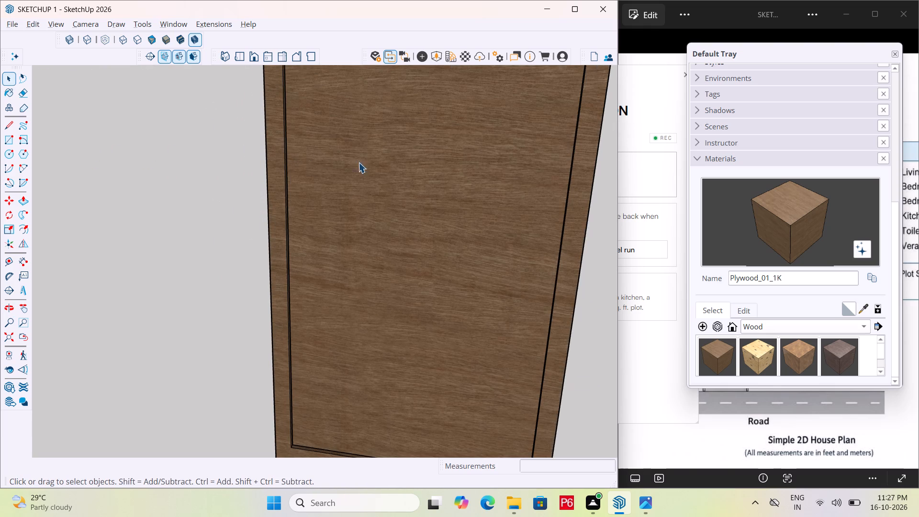
middle_drag(213, 147, 305, 183)
scroll(206, 147, down, 1)
scroll(296, 193, down, 6)
middle_drag(296, 220, 280, 194)
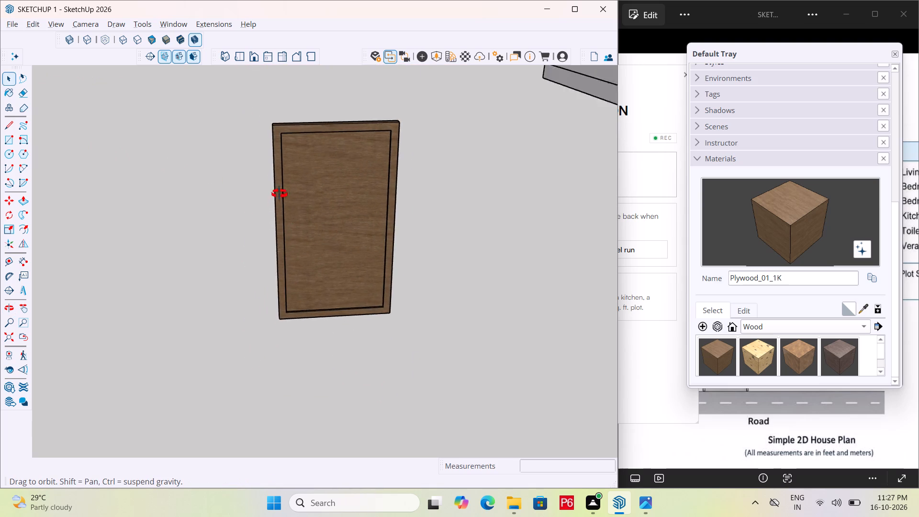
middle_drag(280, 194, 236, 195)
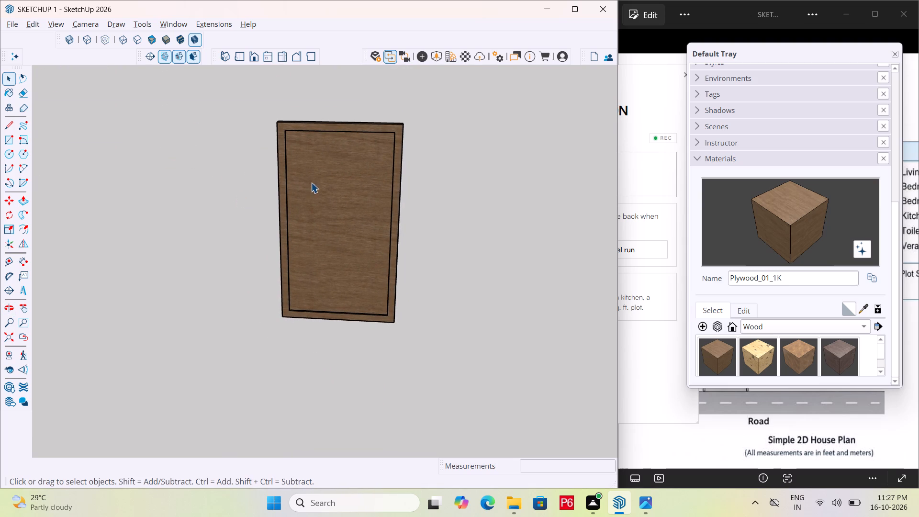
scroll(323, 186, up, 6)
middle_drag(303, 185, 224, 185)
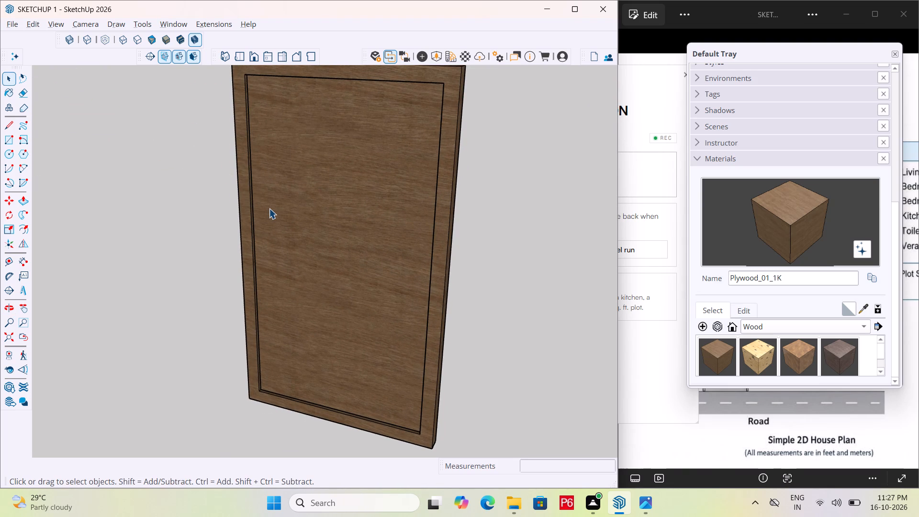
Draw a small rectangle of about 1 1/4" by 1 3/4" on the door panel near the frame's vertical side.
key(r)
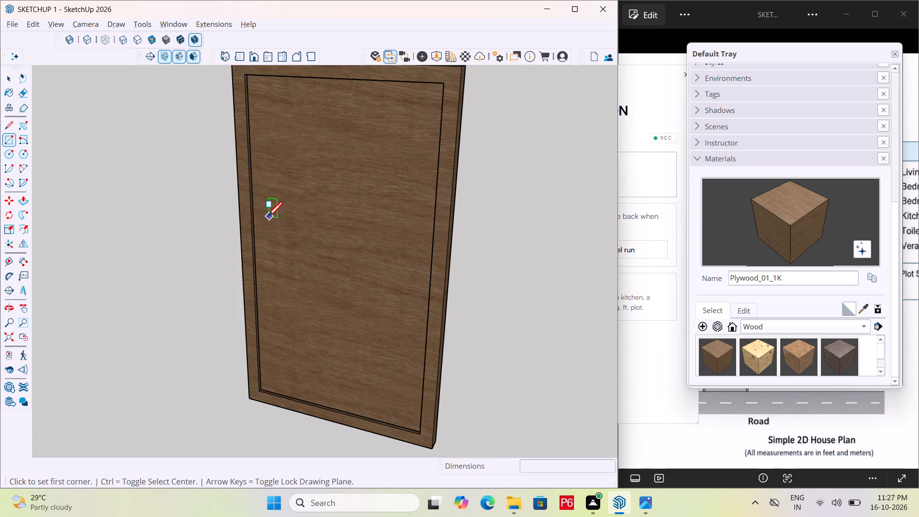
scroll(270, 214, up, 2)
scroll(270, 213, down, 4)
middle_drag(270, 213, 298, 186)
scroll(298, 187, up, 1)
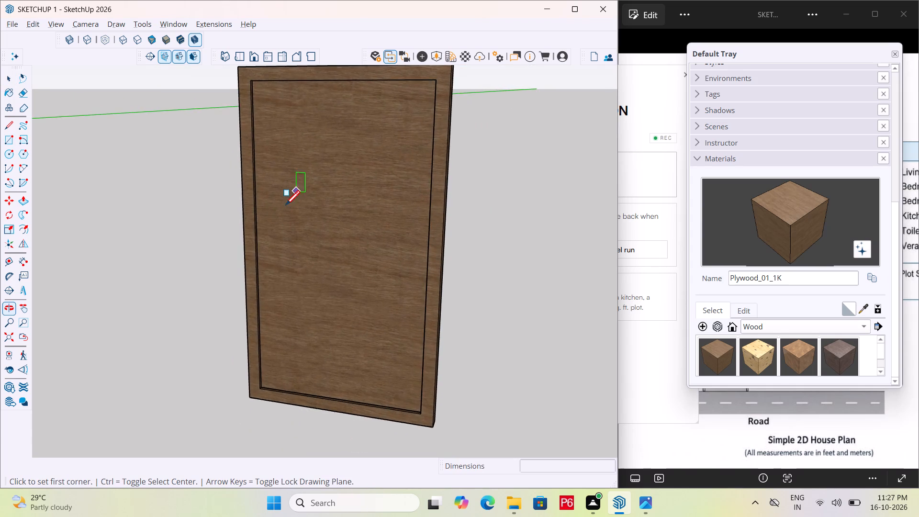
scroll(275, 223, up, 5)
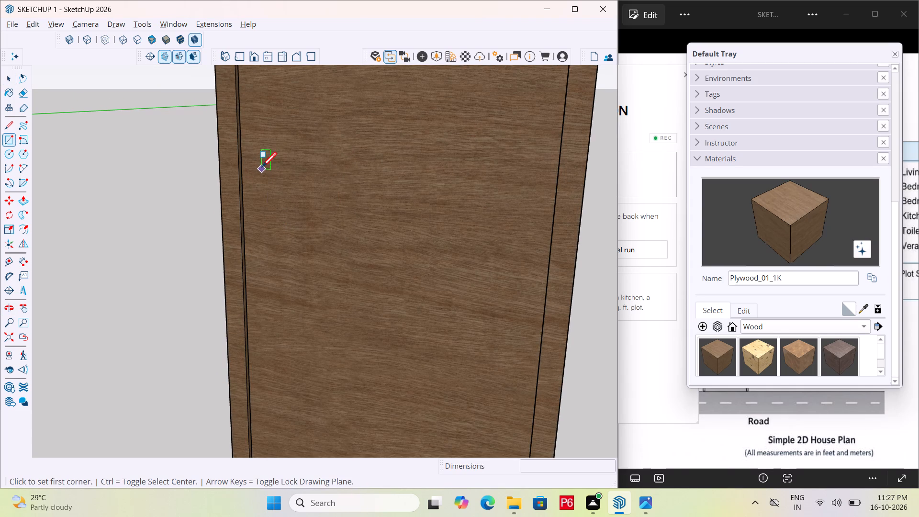
click(263, 167)
click(271, 180)
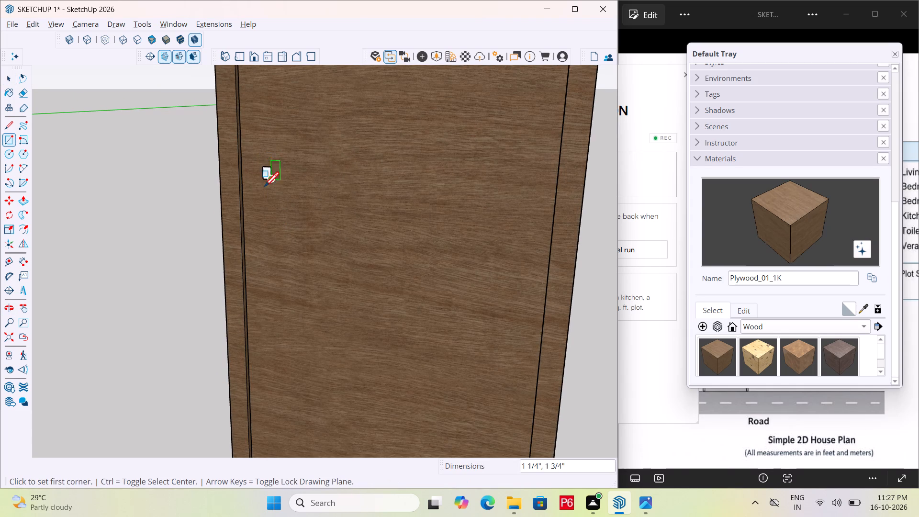
Group the small rectangle on the door panel, including its face and edges.
key(space)
scroll(267, 170, up, 3)
double_click(264, 175)
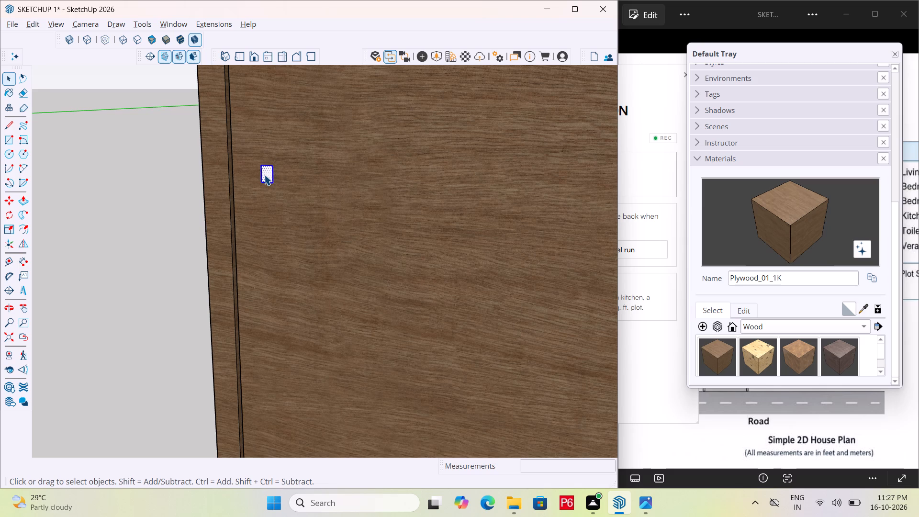
right_click(264, 175)
click(307, 287)
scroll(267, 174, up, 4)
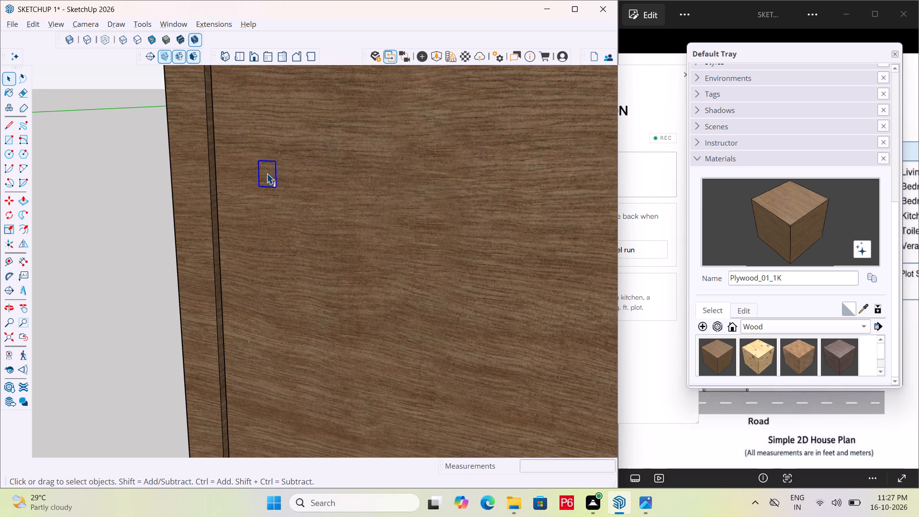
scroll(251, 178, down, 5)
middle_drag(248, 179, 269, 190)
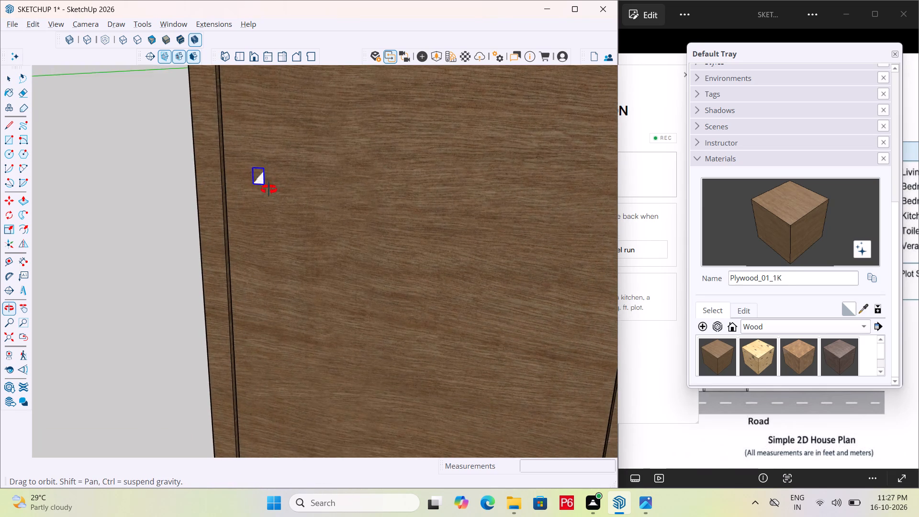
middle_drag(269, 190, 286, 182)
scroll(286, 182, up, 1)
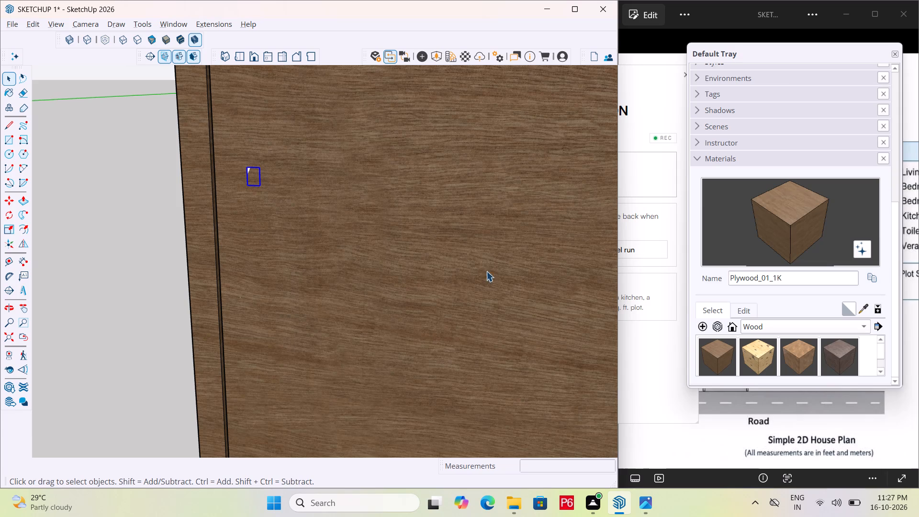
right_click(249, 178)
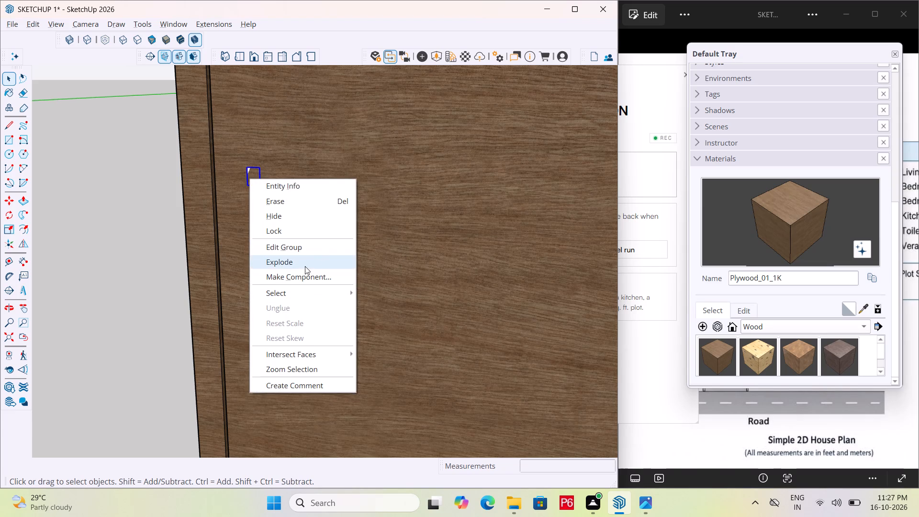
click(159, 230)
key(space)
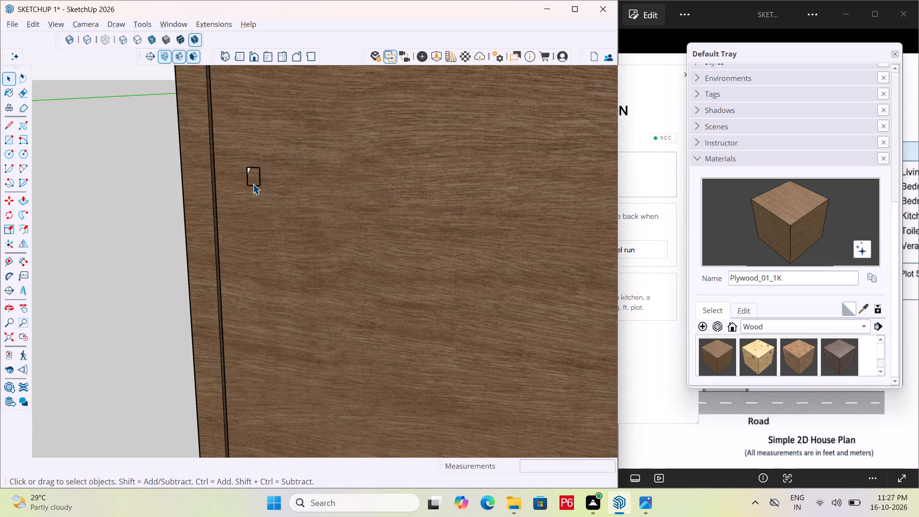
Paint the small grouped rectangle on the door panel with the Metal_06_1K material.
click(253, 184)
click(788, 326)
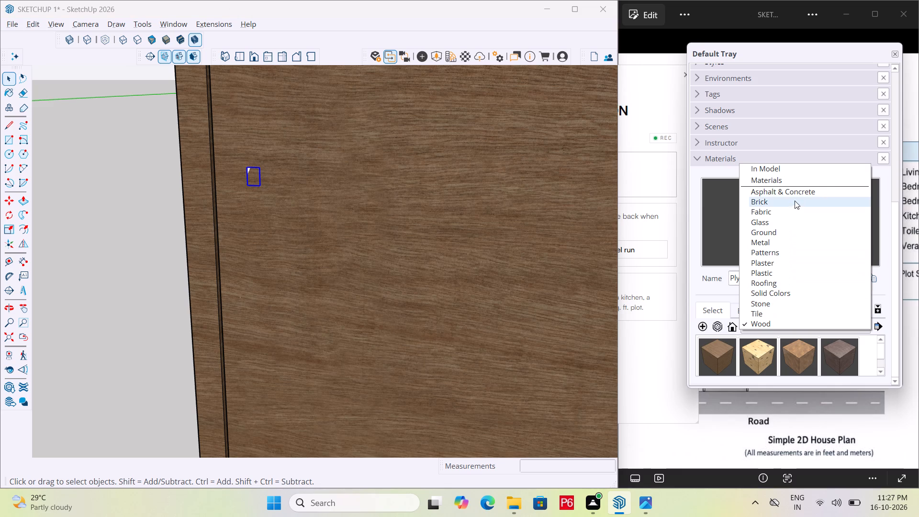
click(777, 245)
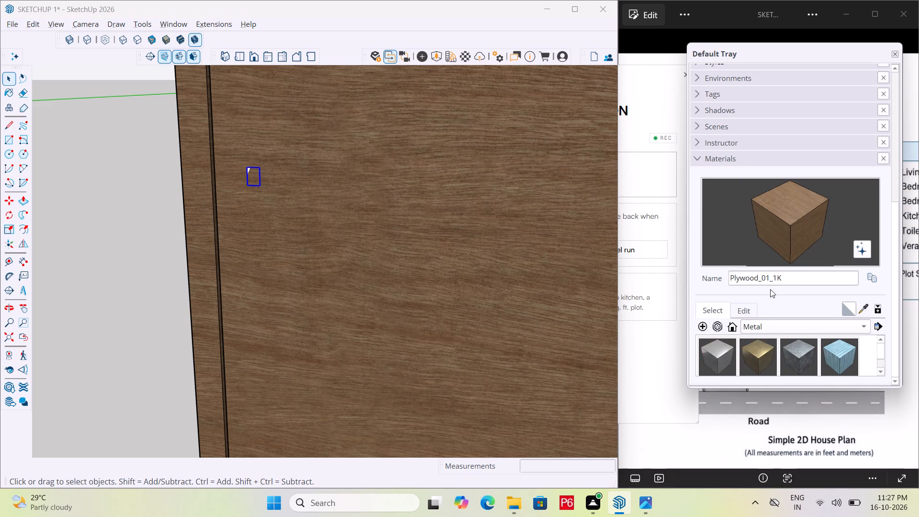
click(728, 356)
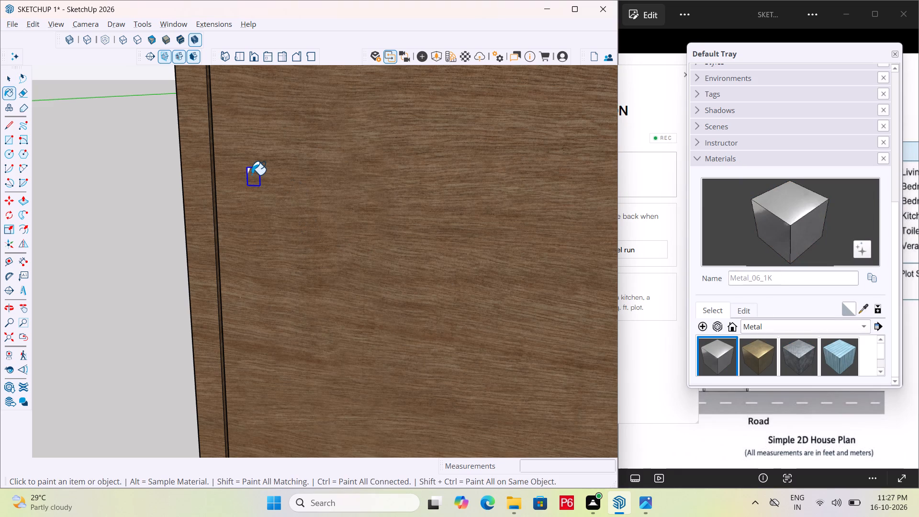
click(251, 175)
key(space)
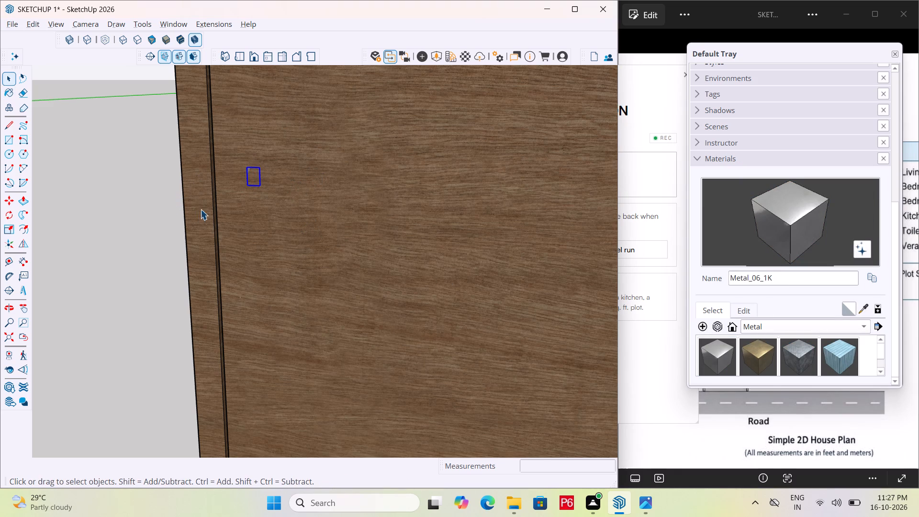
click(131, 211)
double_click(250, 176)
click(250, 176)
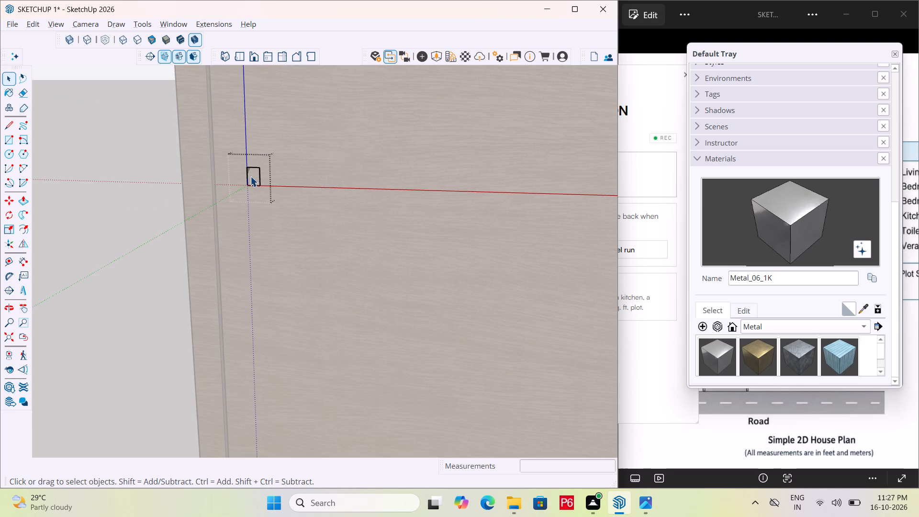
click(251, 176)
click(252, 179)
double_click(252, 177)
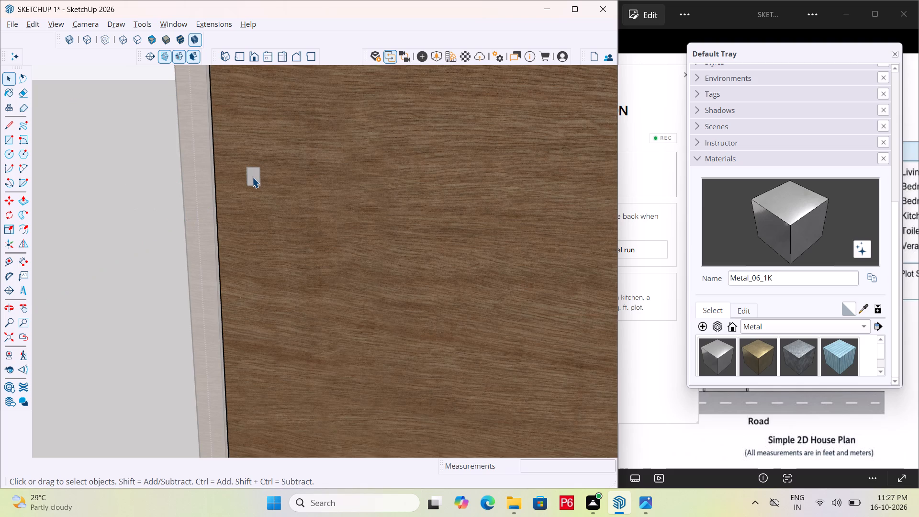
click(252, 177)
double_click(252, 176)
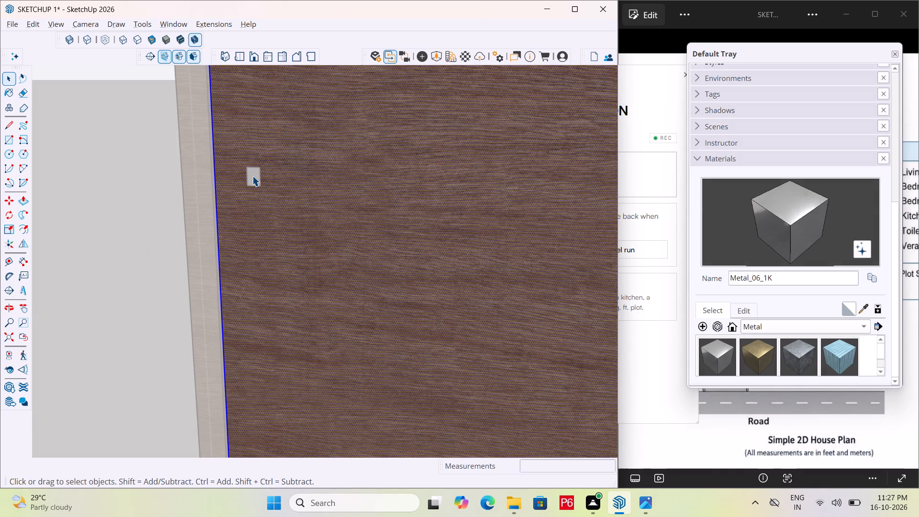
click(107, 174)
Open the small metal rectangle's group and extrude its face about 1/2" outward from the door panel.
double_click(247, 173)
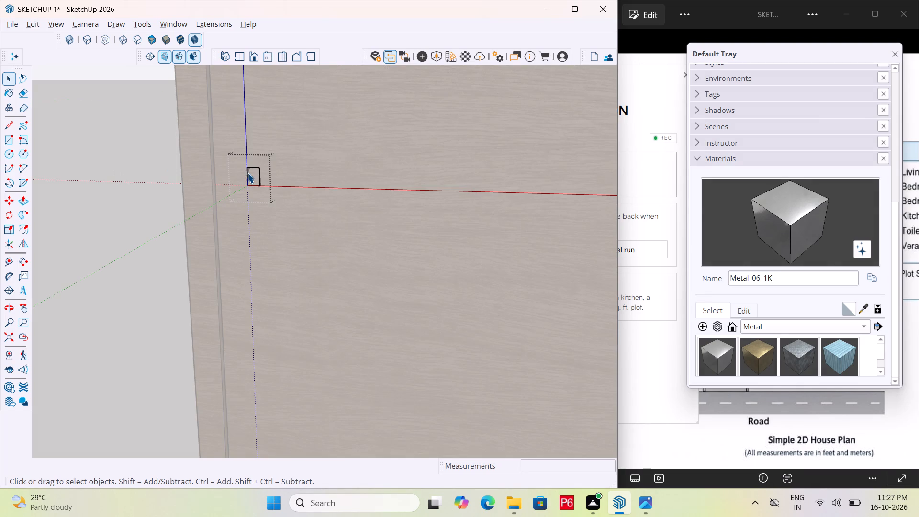
key(p)
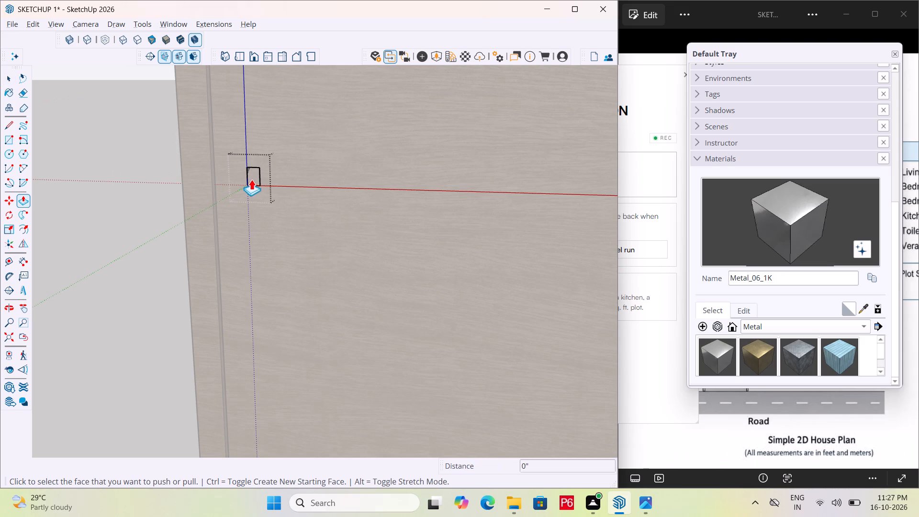
click(251, 174)
scroll(244, 178, up, 2)
middle_drag(244, 178, 100, 165)
scroll(257, 172, up, 7)
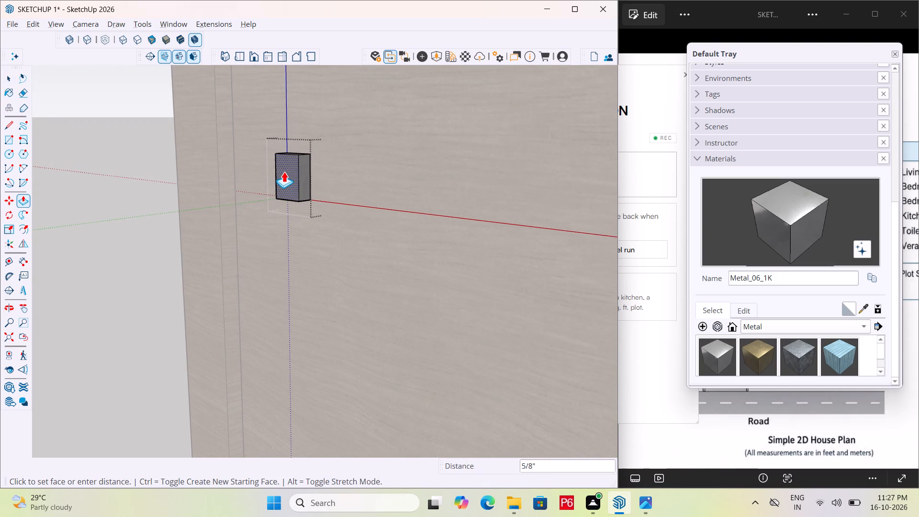
click(286, 170)
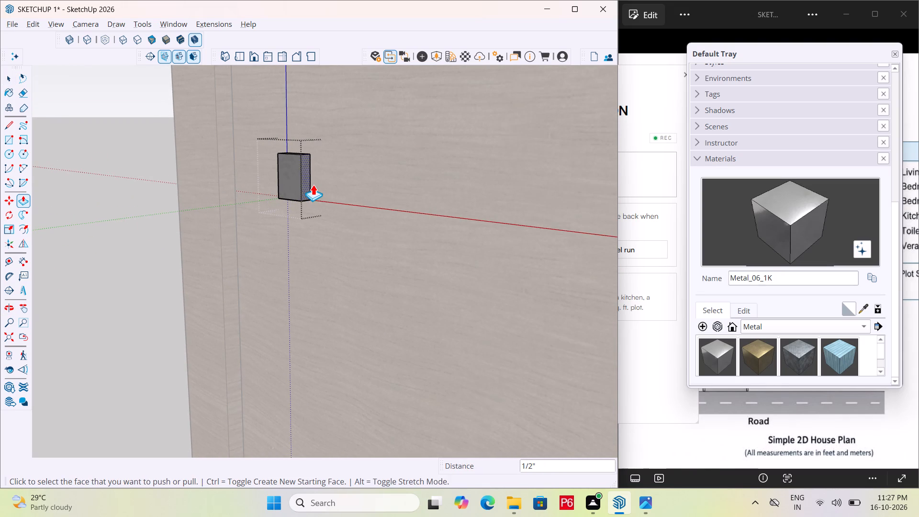
key(Escape)
key(space)
click(58, 188)
click(61, 185)
Save the model with the metal block on the door panel.
key(ctrl+s)
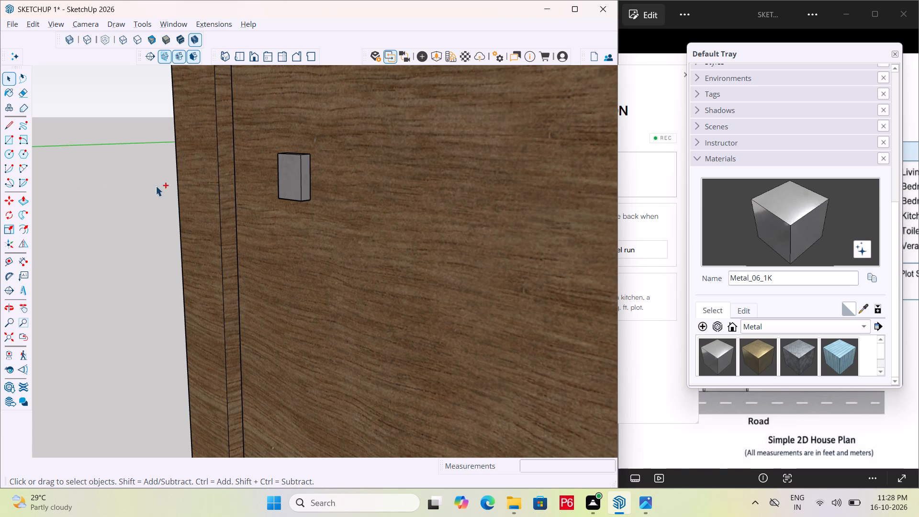
key(ctrl+s)
key(ctrl+s)
ctrl+scroll(237, 205, down, 1)
key(ctrl+s)
key(ctrl+s)
key(ctrl+s)
key(ctrl+s)
key(ctrl+s)
key(ctrl+s)
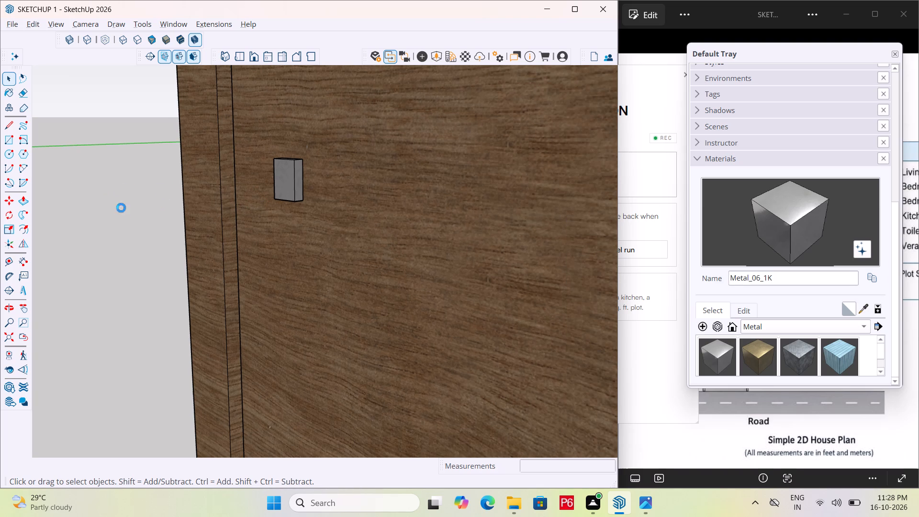
key(ctrl+s)
Open the metal block's group and push its underside up about 1/4".
middle_drag(124, 209, 298, 227)
scroll(296, 216, up, 2)
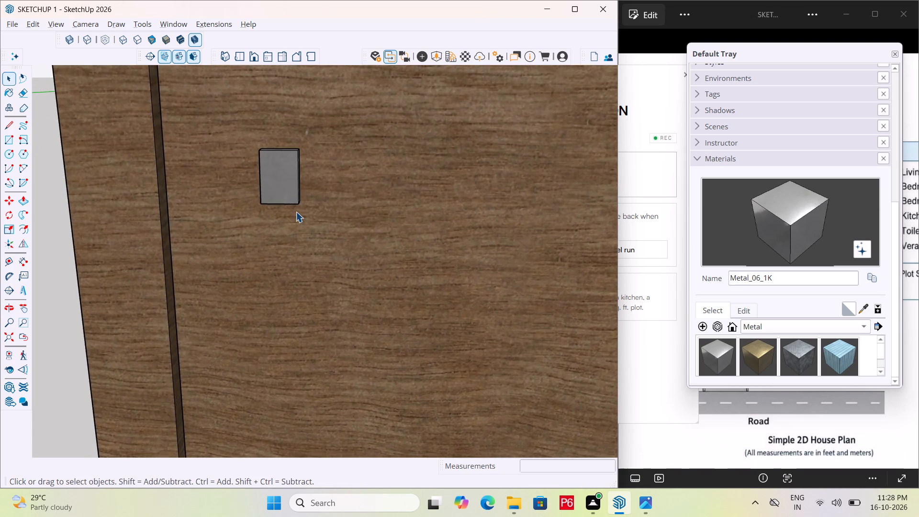
middle_drag(295, 212, 295, 262)
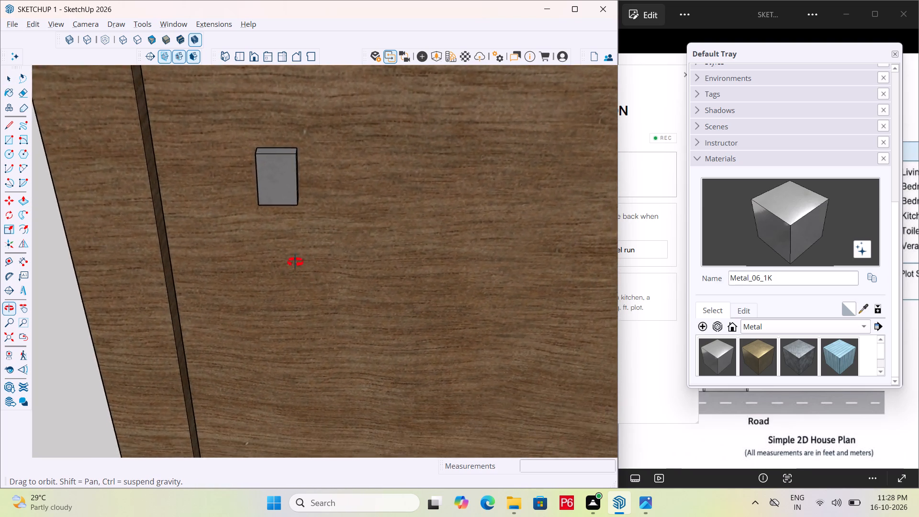
middle_drag(295, 262, 271, 65)
middle_drag(267, 237, 264, 171)
scroll(275, 225, up, 5)
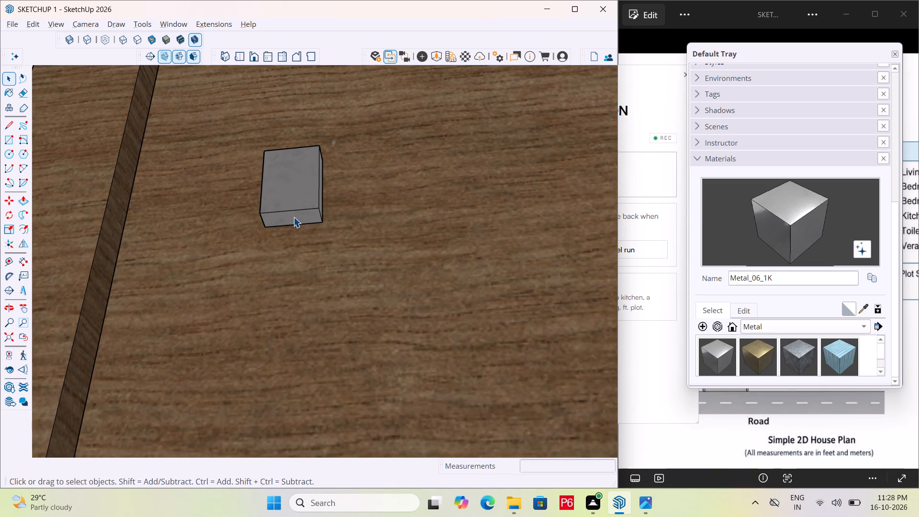
click(293, 217)
double_click(293, 217)
click(293, 217)
click(293, 217)
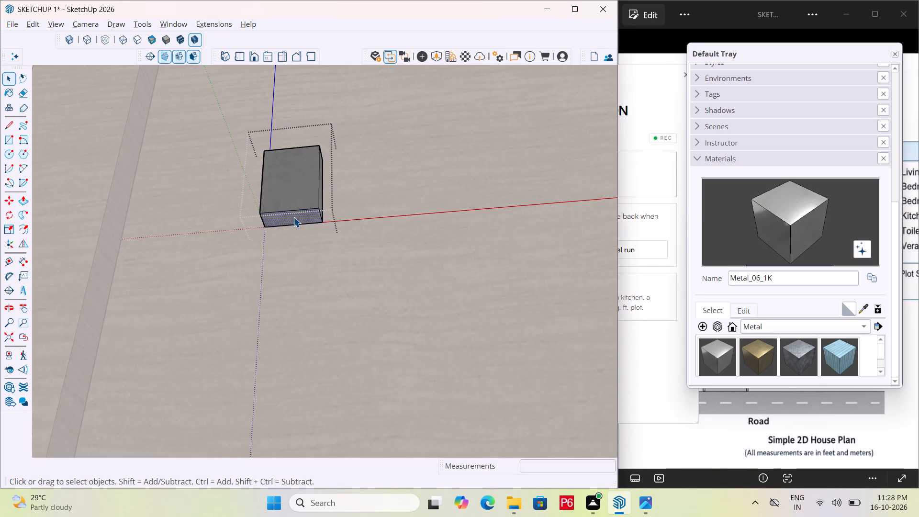
click(293, 217)
key(p)
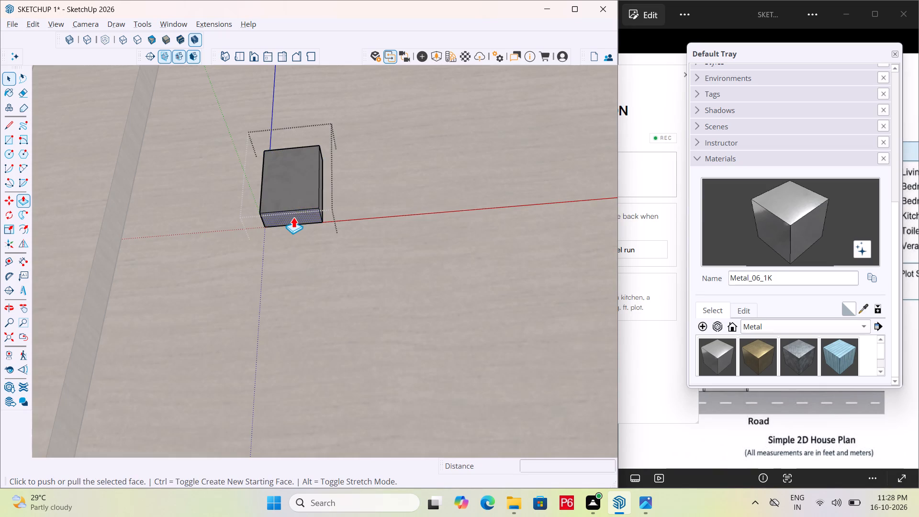
click(293, 217)
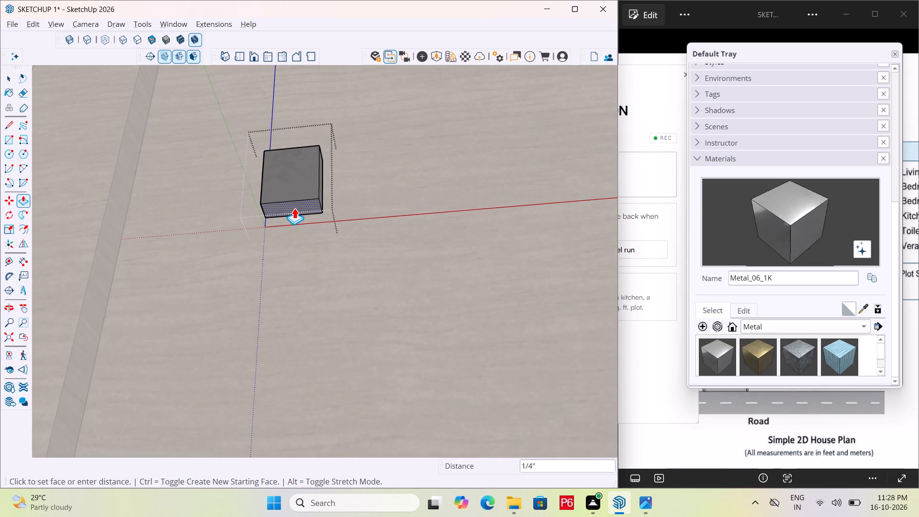
click(294, 208)
Pull the block's underside down about 3/8" from a new starting face to form a separate lower section.
ctrl+click(294, 207)
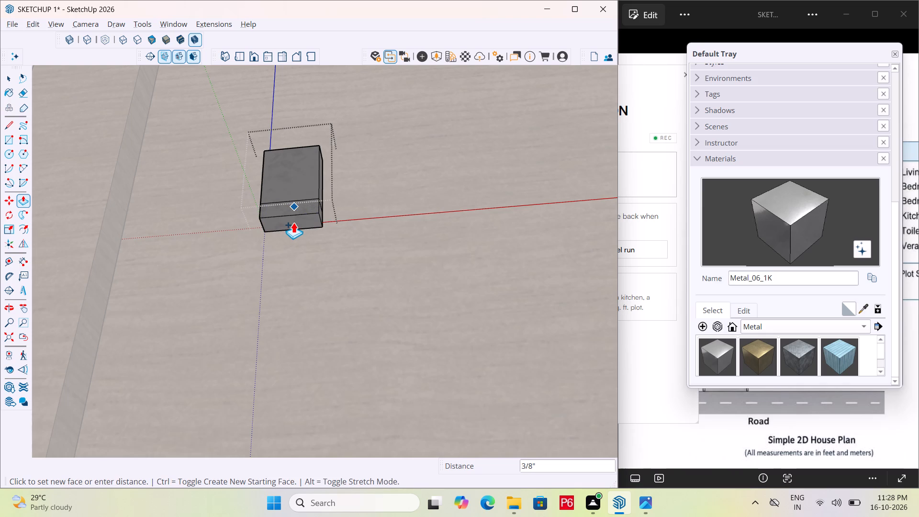
click(293, 222)
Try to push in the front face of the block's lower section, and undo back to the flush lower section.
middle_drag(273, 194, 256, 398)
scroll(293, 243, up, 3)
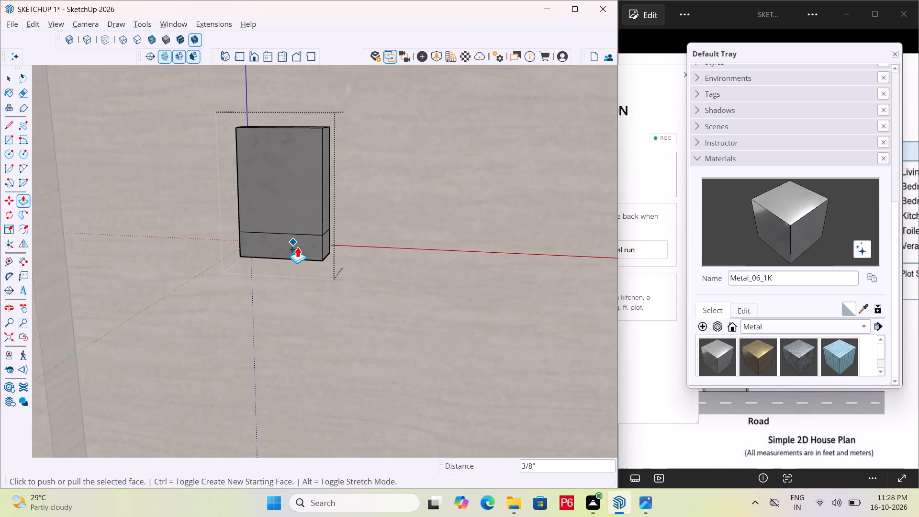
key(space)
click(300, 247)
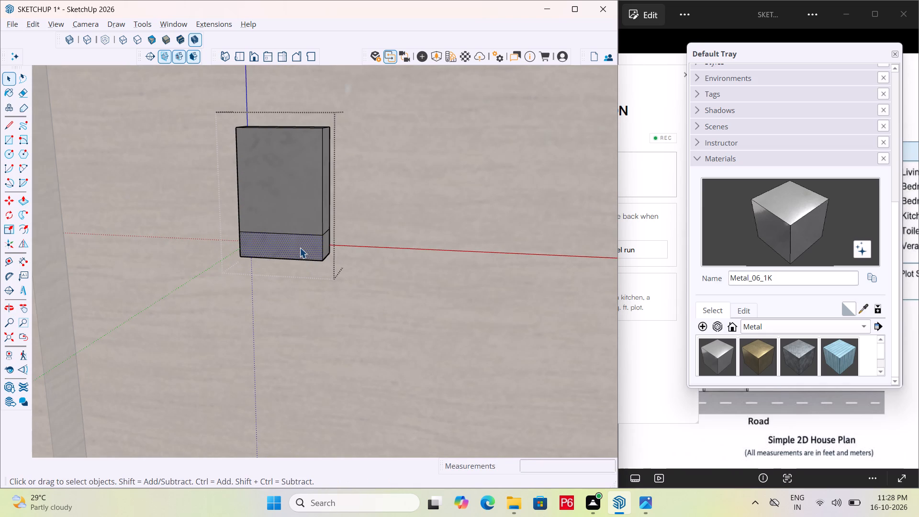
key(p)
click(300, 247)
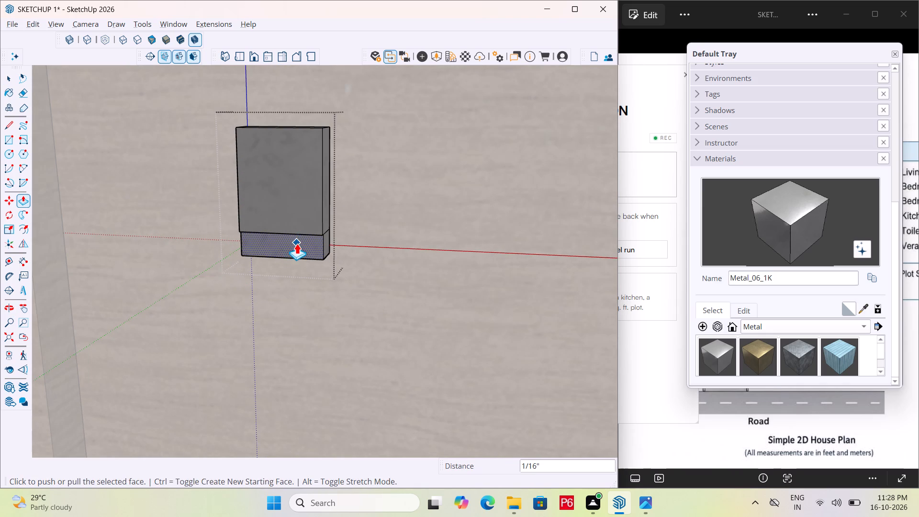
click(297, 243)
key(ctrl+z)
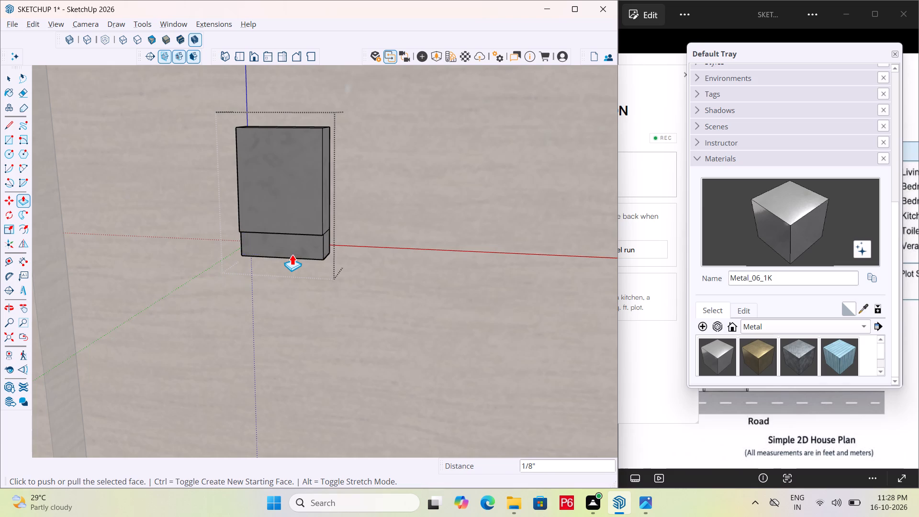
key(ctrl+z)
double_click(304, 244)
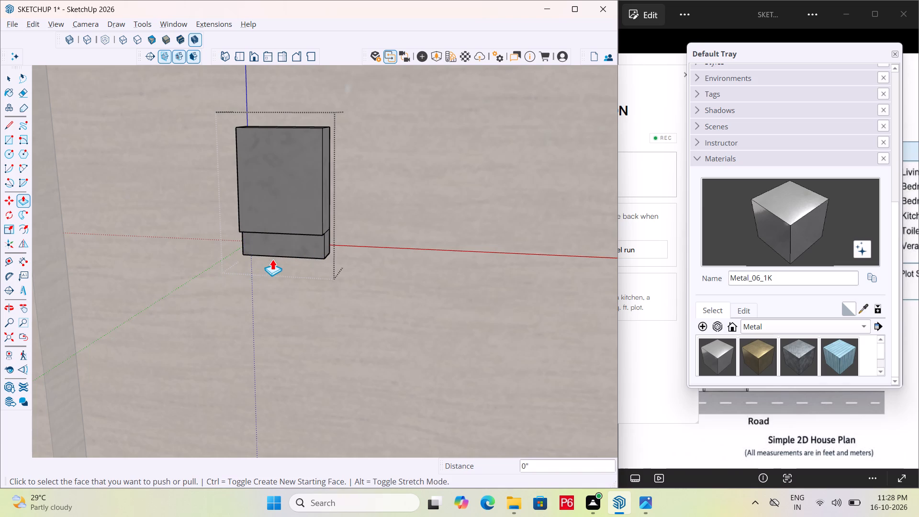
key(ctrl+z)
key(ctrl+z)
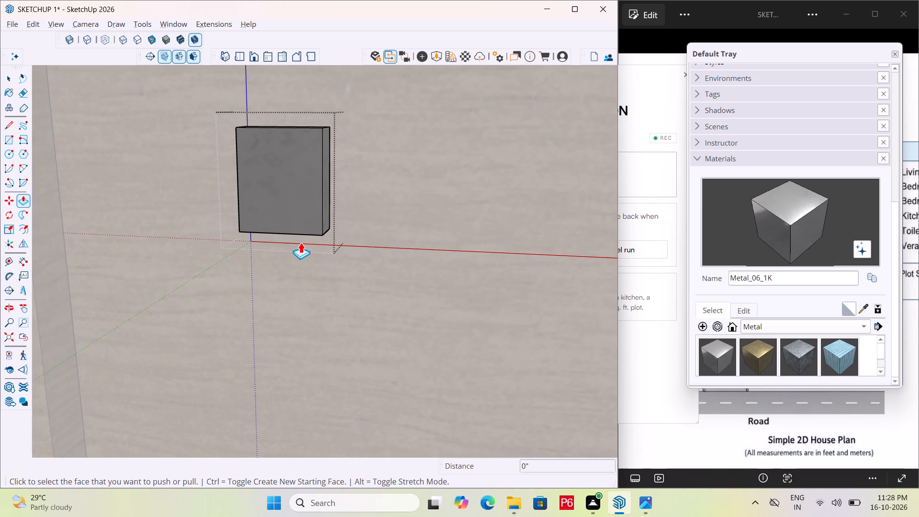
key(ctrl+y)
Extrude the lower section's front face about 1 1/4" away from the door to form a projecting arm.
click(300, 248)
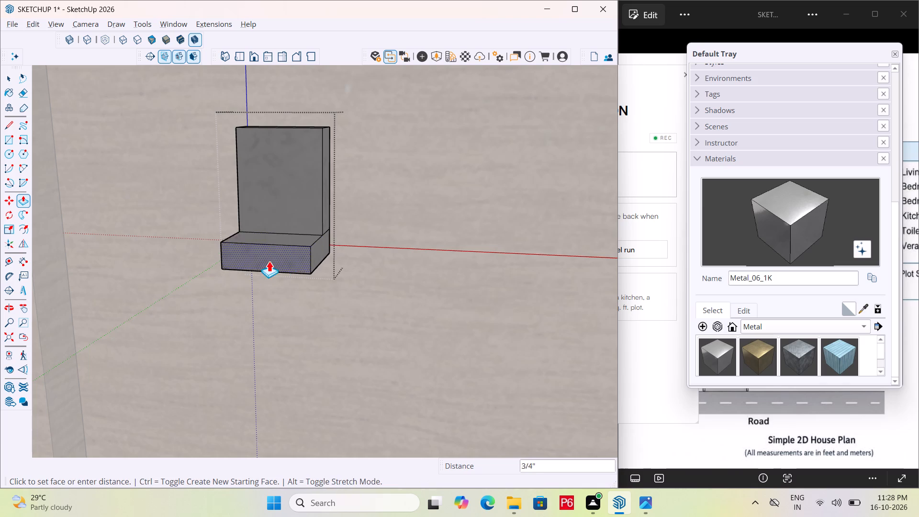
scroll(255, 268, down, 4)
middle_drag(236, 269, 200, 270)
scroll(203, 265, down, 6)
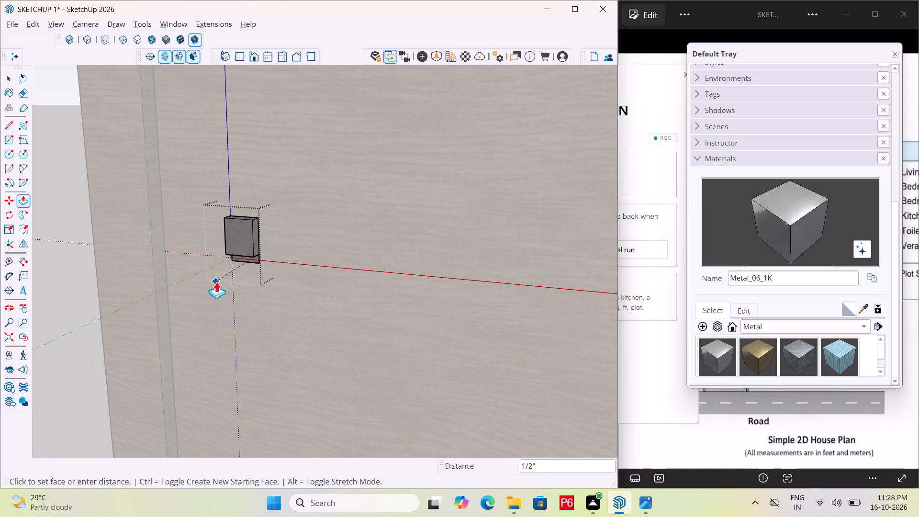
middle_drag(235, 270, 25, 277)
scroll(280, 268, down, 5)
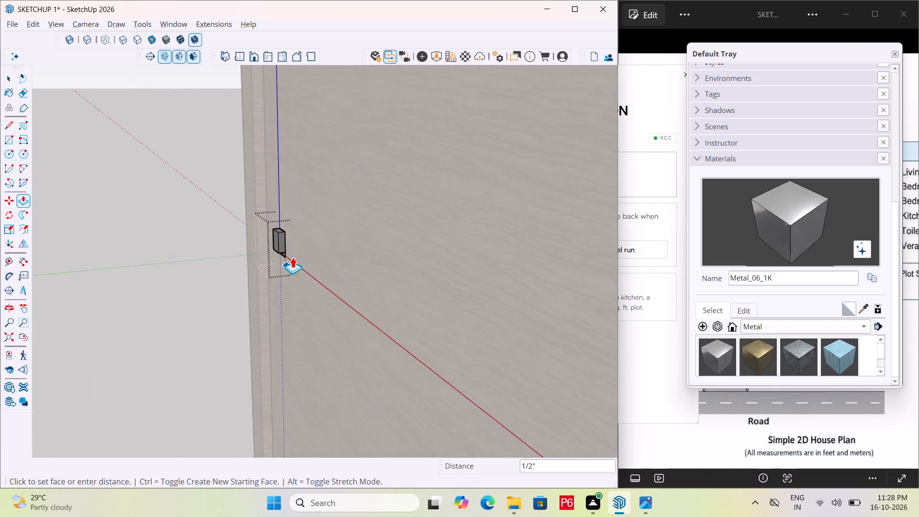
scroll(311, 237, down, 11)
middle_drag(238, 278, 294, 282)
scroll(283, 274, up, 8)
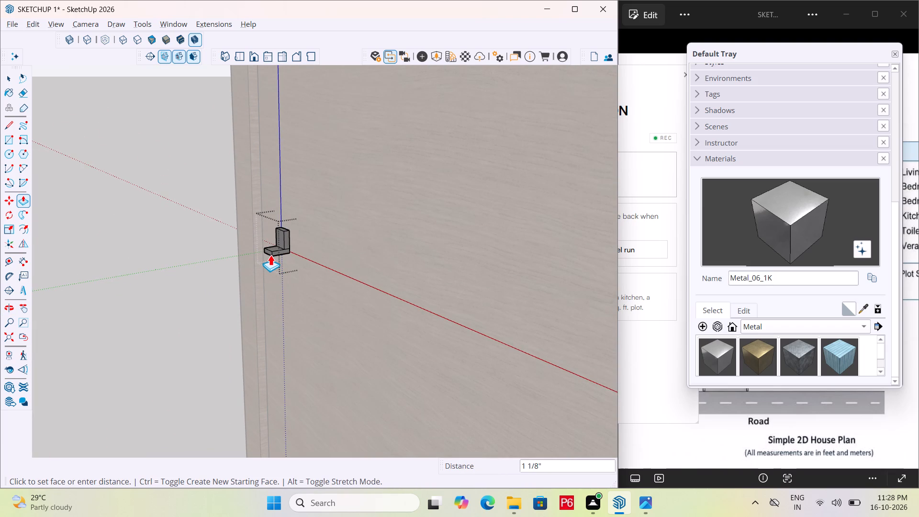
scroll(273, 255, up, 5)
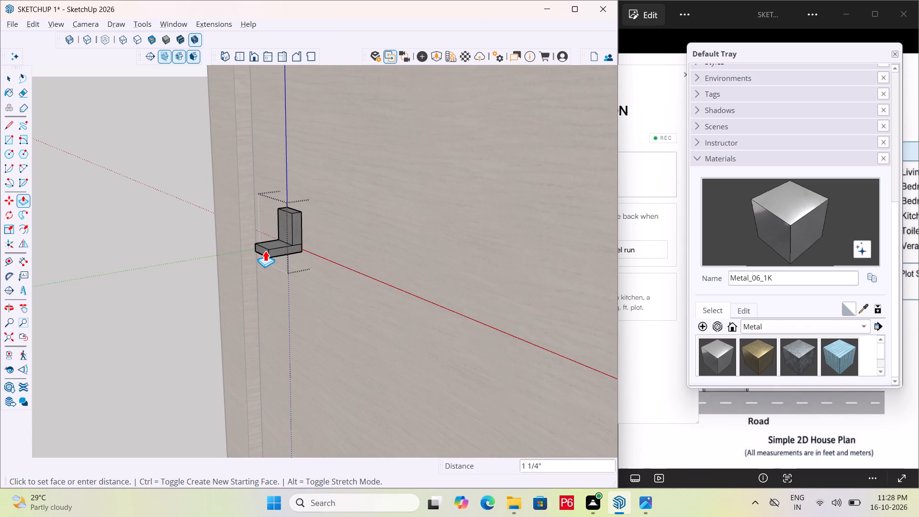
click(265, 250)
Extend the projecting arm's front end about 1/4" from a new starting face as a separate end section.
middle_drag(269, 267, 341, 77)
scroll(258, 258, up, 4)
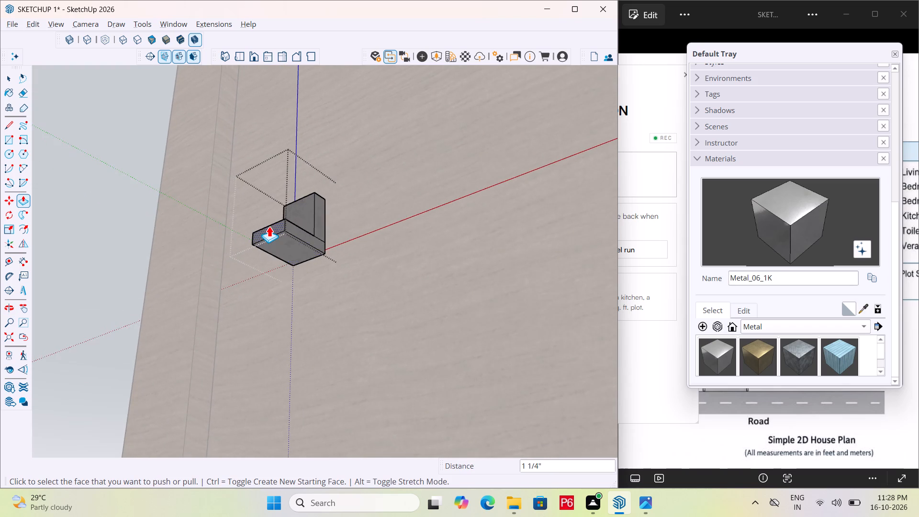
scroll(269, 226, up, 4)
click(269, 228)
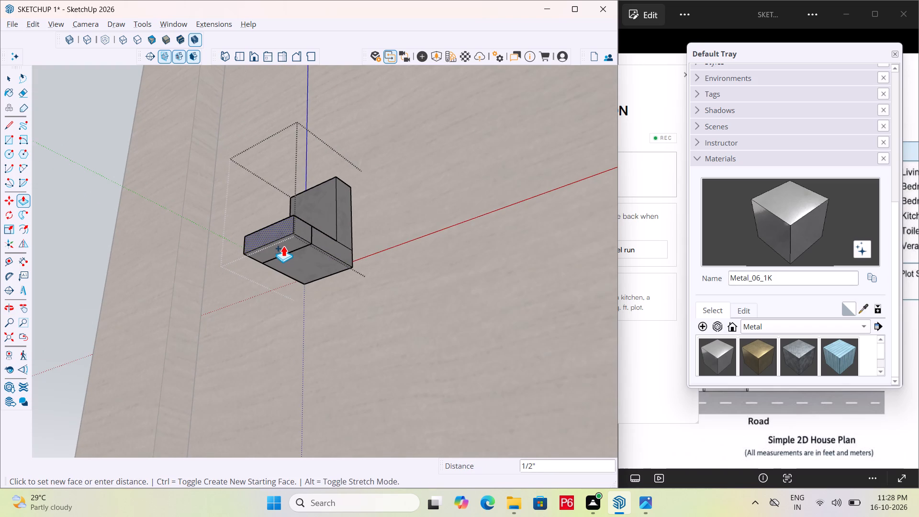
scroll(280, 244, up, 7)
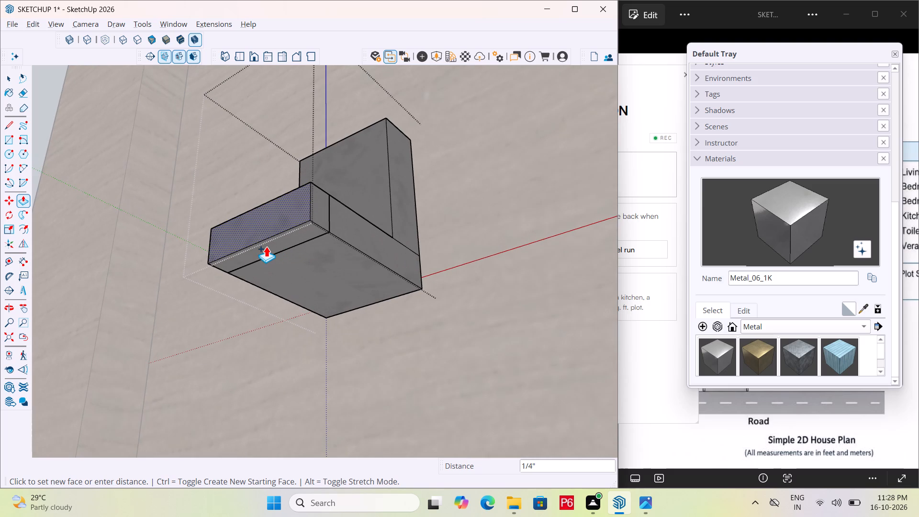
click(266, 246)
Pull the underside of the projecting arm's end section down about 7 5/16" to form the handle's vertical grip.
click(259, 248)
scroll(222, 287, down, 2)
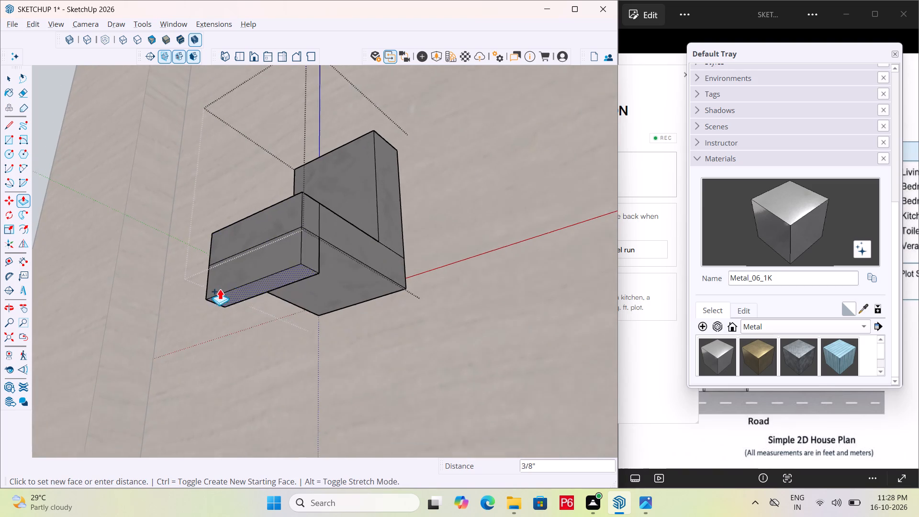
scroll(220, 289, down, 12)
scroll(168, 228, down, 8)
scroll(247, 200, down, 7)
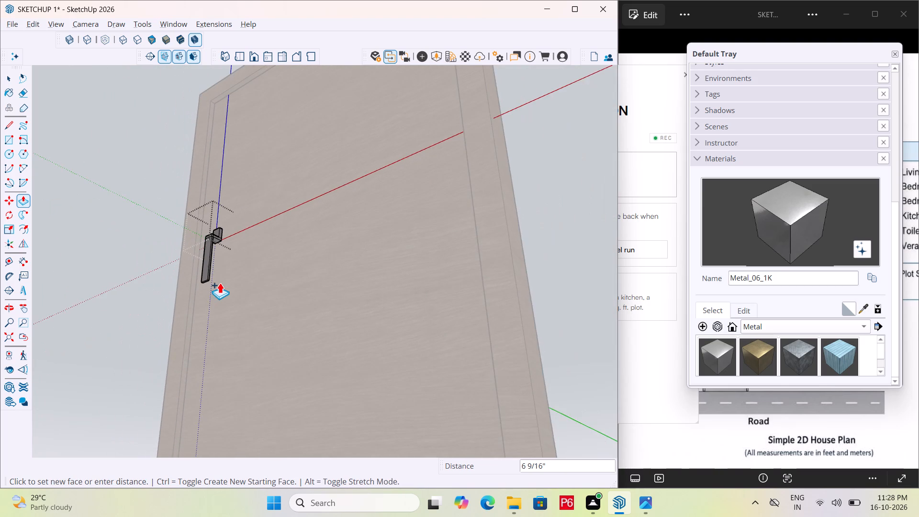
middle_drag(213, 281, 173, 395)
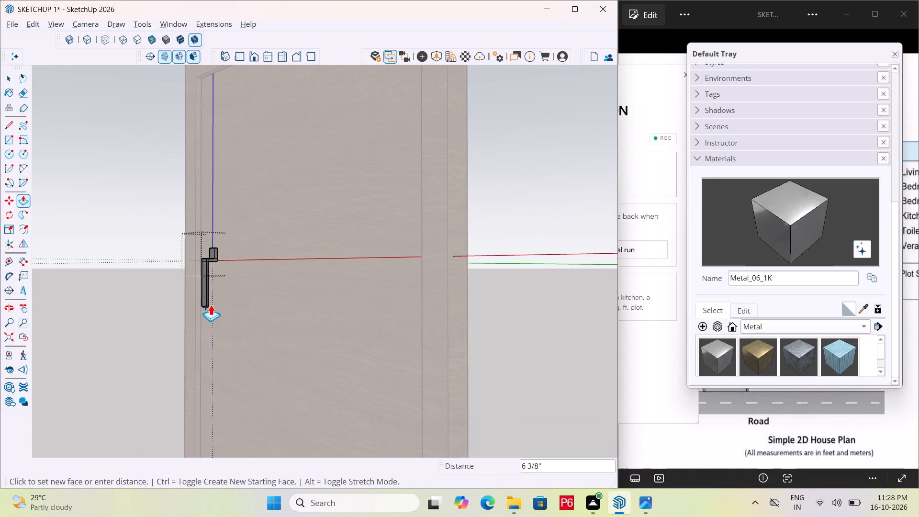
click(208, 314)
Examine the handle's new grip from several angles and save the model.
middle_drag(233, 312, 190, 317)
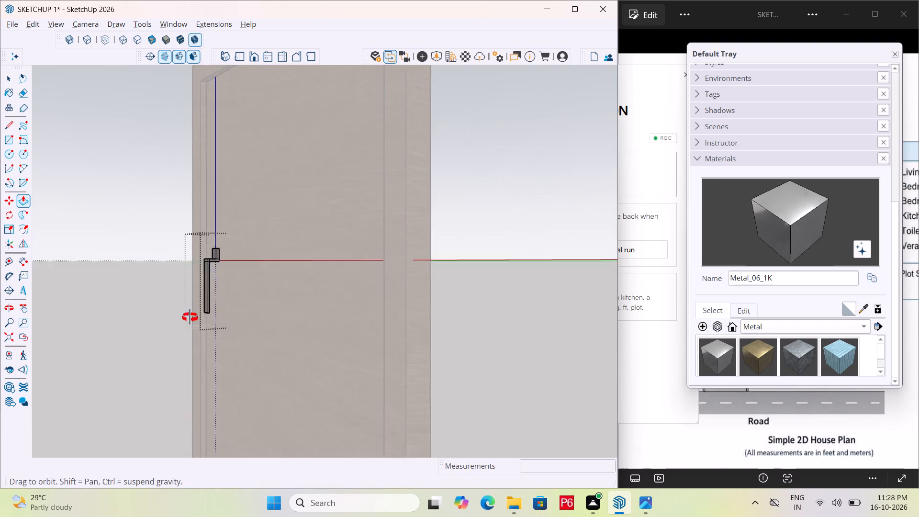
middle_drag(190, 317, 305, 317)
scroll(324, 275, down, 7)
scroll(271, 290, down, 8)
scroll(268, 292, up, 3)
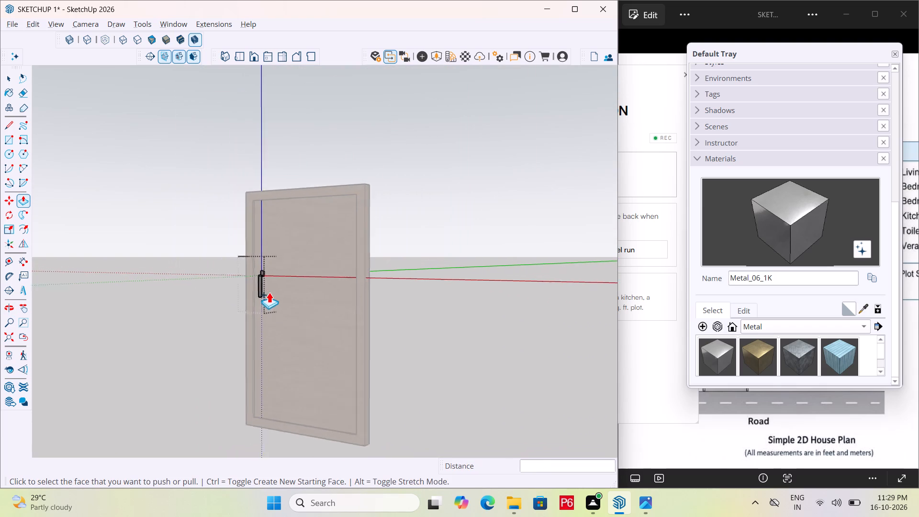
scroll(269, 292, up, 3)
middle_drag(269, 292, 180, 295)
scroll(278, 300, up, 13)
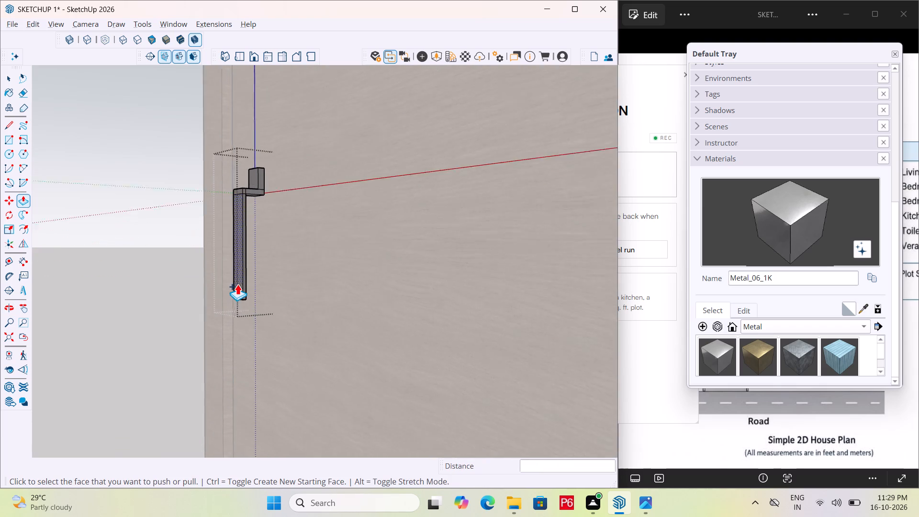
scroll(237, 284, up, 2)
middle_drag(241, 291, 115, 306)
scroll(134, 299, up, 1)
scroll(239, 290, up, 7)
middle_drag(273, 286, 220, 290)
scroll(273, 286, up, 1)
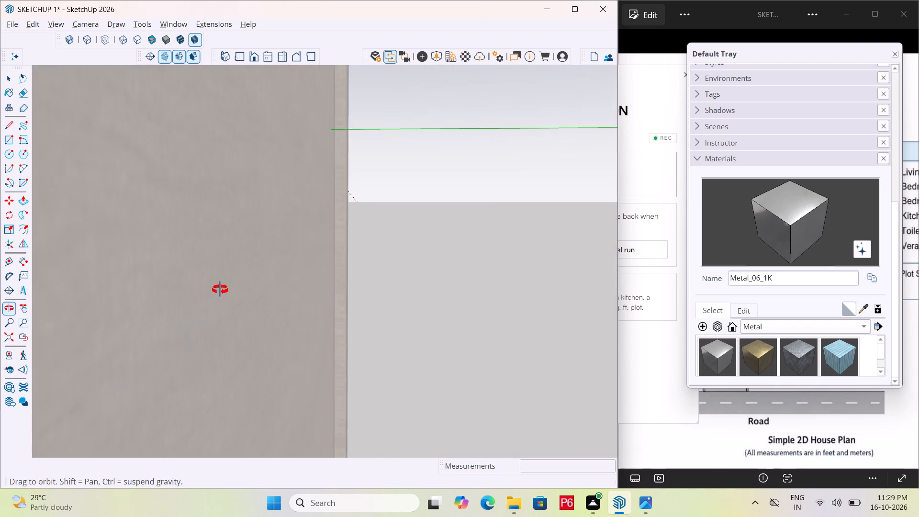
middle_drag(220, 290, 507, 163)
middle_drag(221, 302, 209, 187)
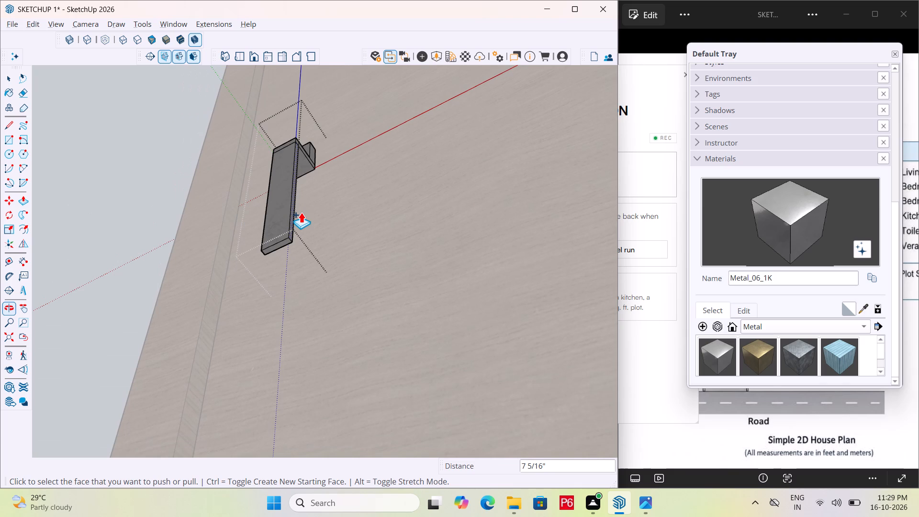
key(ctrl+s)
Offset the grip's bottom face about 5/16" upward from a new starting face to divide off a short end section.
scroll(304, 218, up, 4)
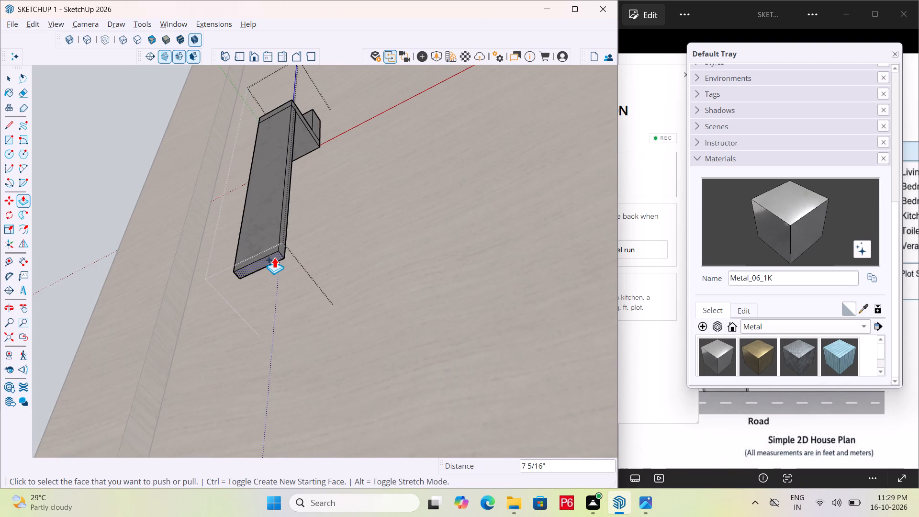
click(274, 257)
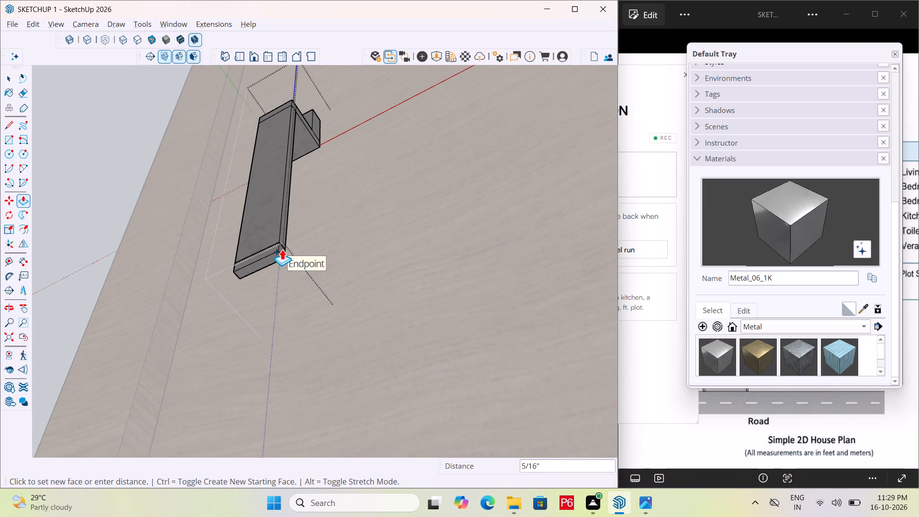
click(282, 249)
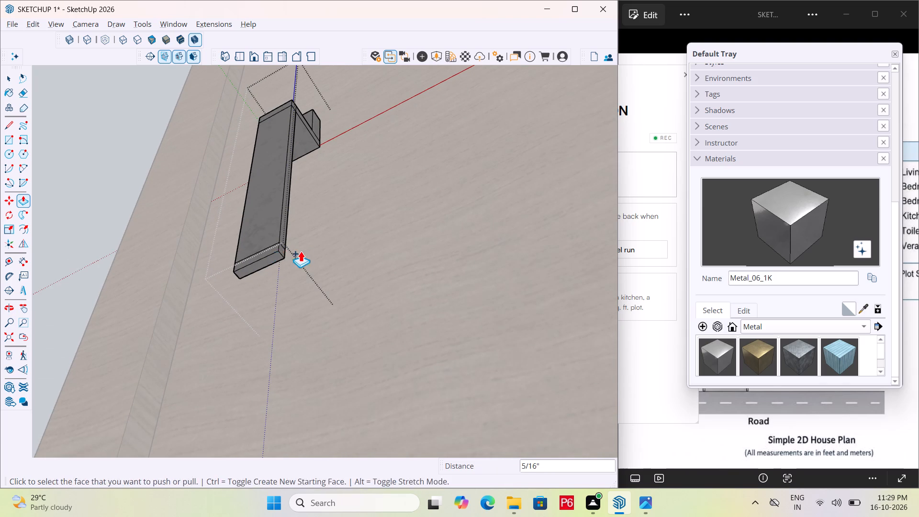
Extrude the door-side face of the grip's bottom end section about 1 1/2" toward the door as a lower arm.
middle_drag(301, 251, 162, 303)
scroll(238, 317, up, 6)
middle_drag(223, 310, 131, 319)
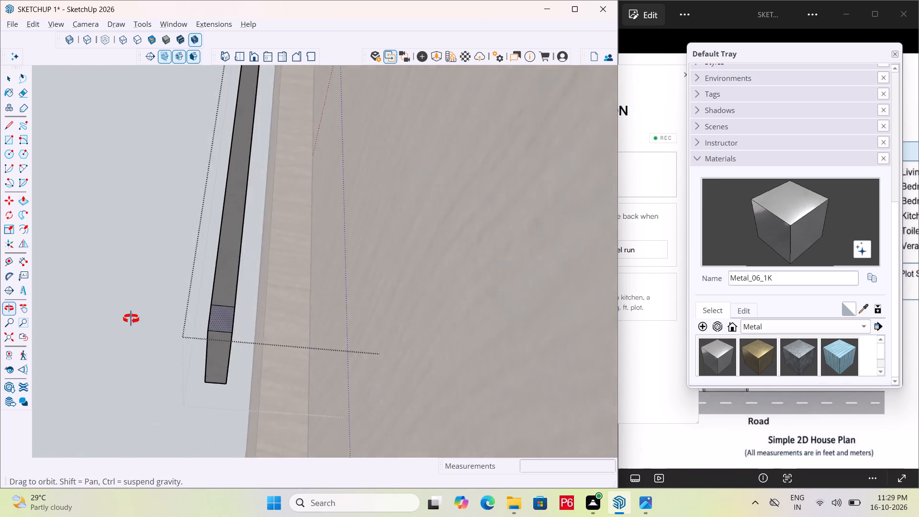
middle_drag(131, 319, 104, 338)
scroll(244, 331, up, 1)
click(244, 340)
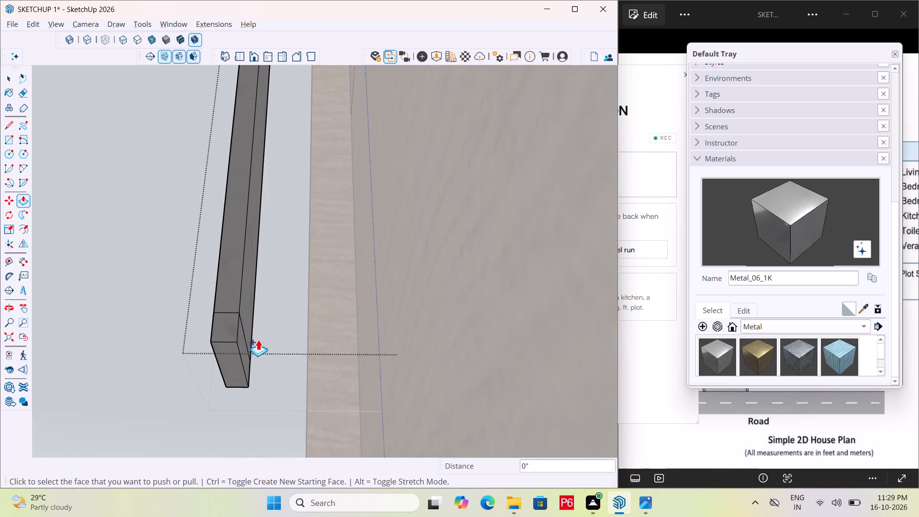
click(245, 351)
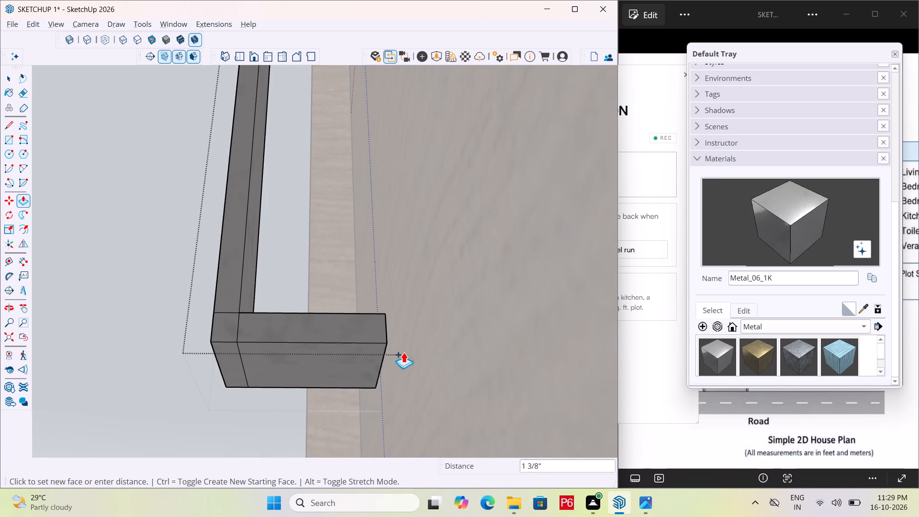
click(462, 334)
Save the model with the handle's lower arm in place.
scroll(404, 250, down, 13)
middle_drag(322, 293, 333, 300)
middle_drag(287, 277, 425, 316)
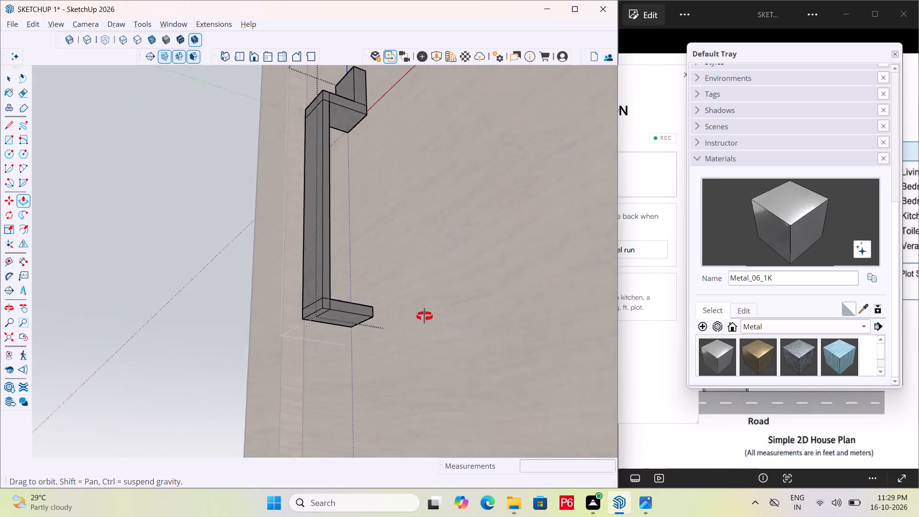
middle_drag(425, 316, 461, 390)
scroll(452, 382, up, 1)
scroll(356, 292, down, 3)
key(ctrl+s)
key(ctrl+s)
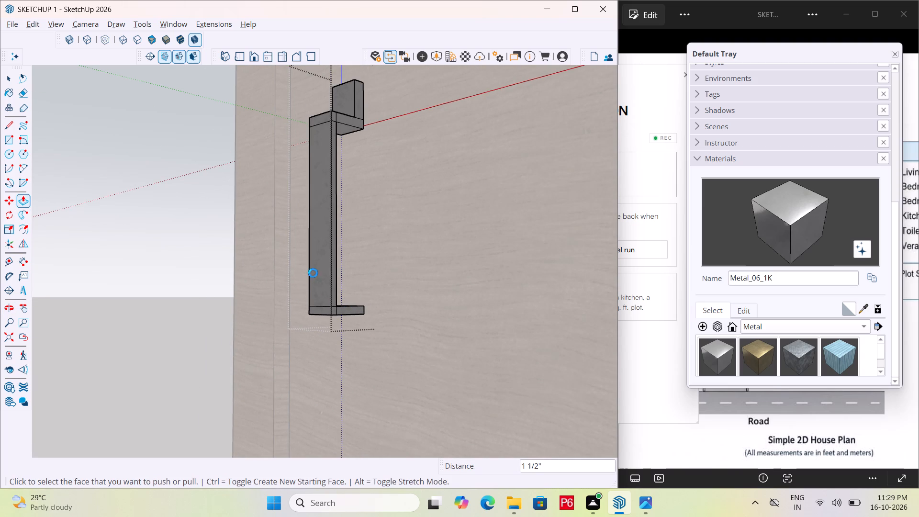
Close the handle group, check the handle against the door, and save the model.
key(space)
click(359, 101)
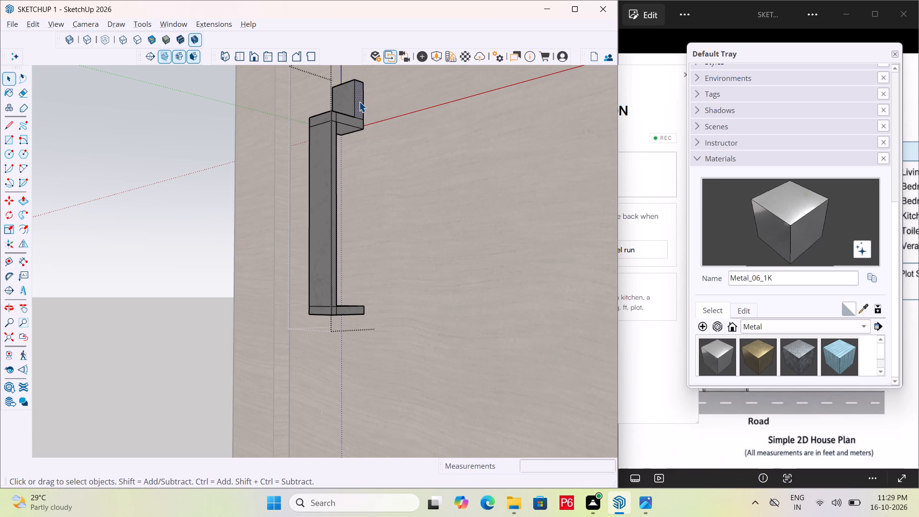
key(Escape)
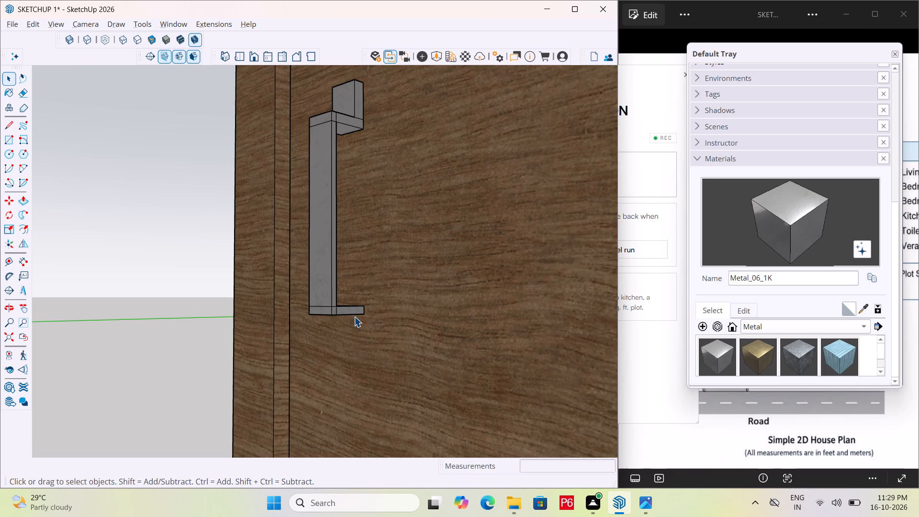
scroll(360, 330, down, 4)
middle_drag(360, 325, 286, 303)
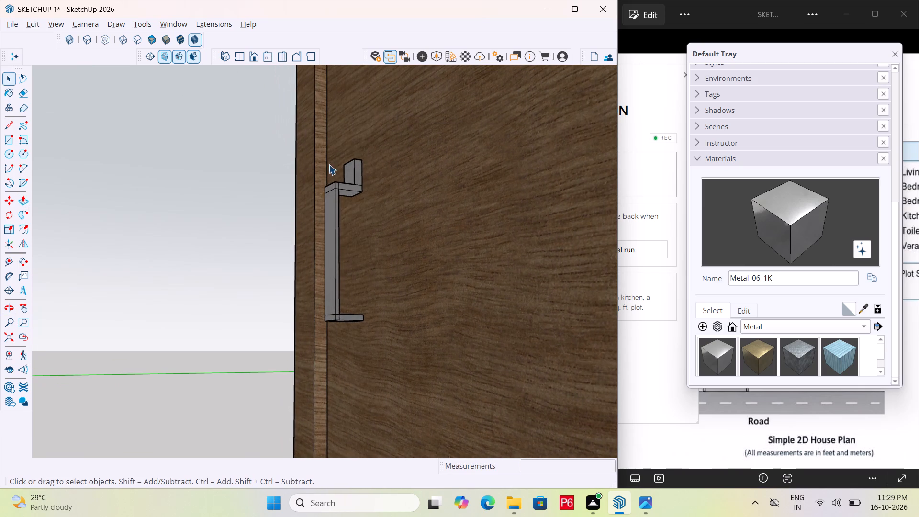
click(355, 170)
key(Escape)
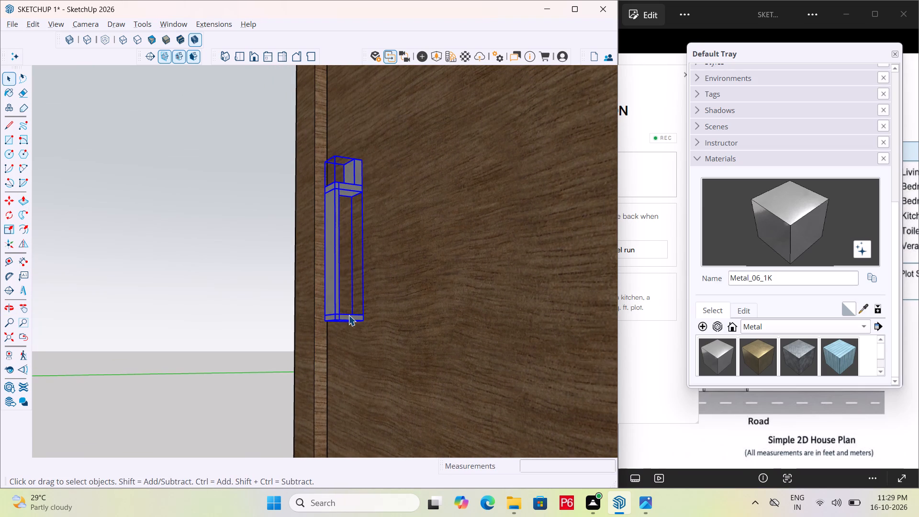
key(ctrl+s)
key(ctrl+s)
key(ctrl+s)
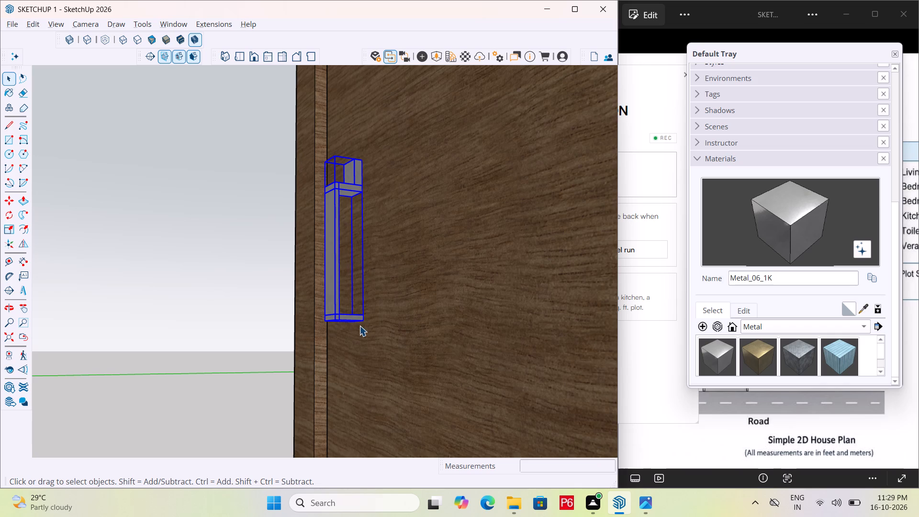
key(ctrl+s)
key(ctrl+s)
key(ctrl+s)
key(ctrl+s)
key(ctrl+s)
key(ctrl+s)
key(ctrl+s)
double_click(177, 269)
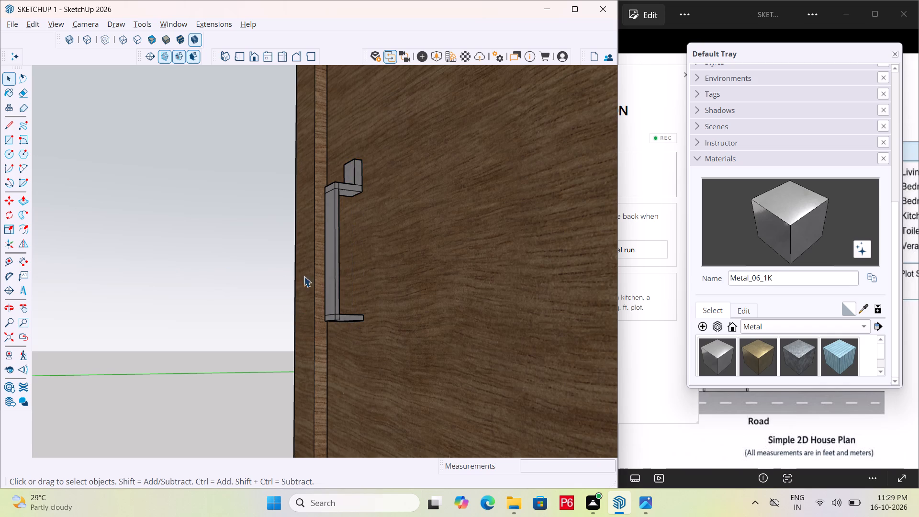
Reopen the handle group and push the upper mounting block's front face about 3/16" toward the door.
click(338, 274)
scroll(363, 170, up, 5)
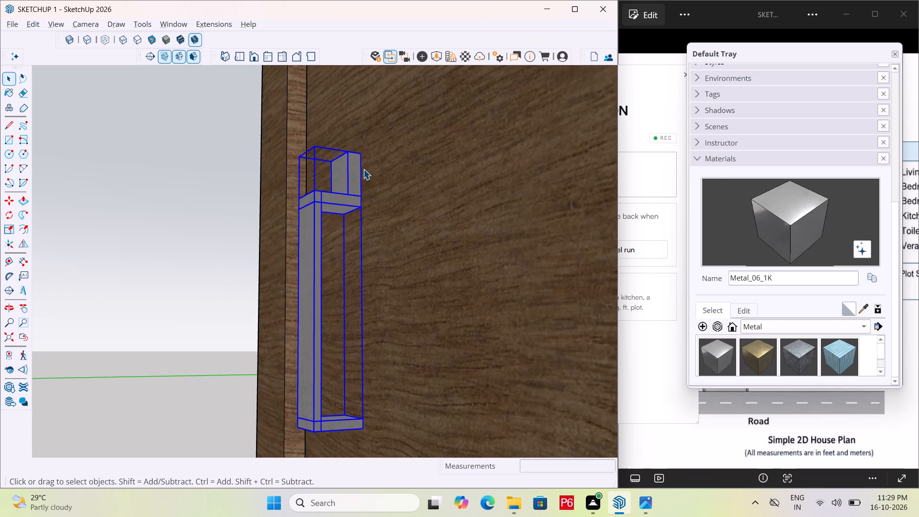
double_click(347, 180)
click(344, 178)
click(332, 168)
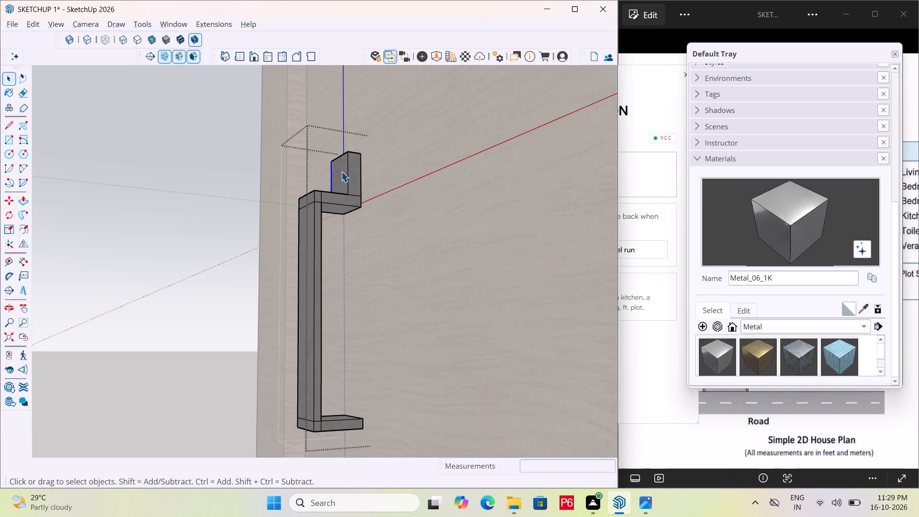
click(341, 172)
key(p)
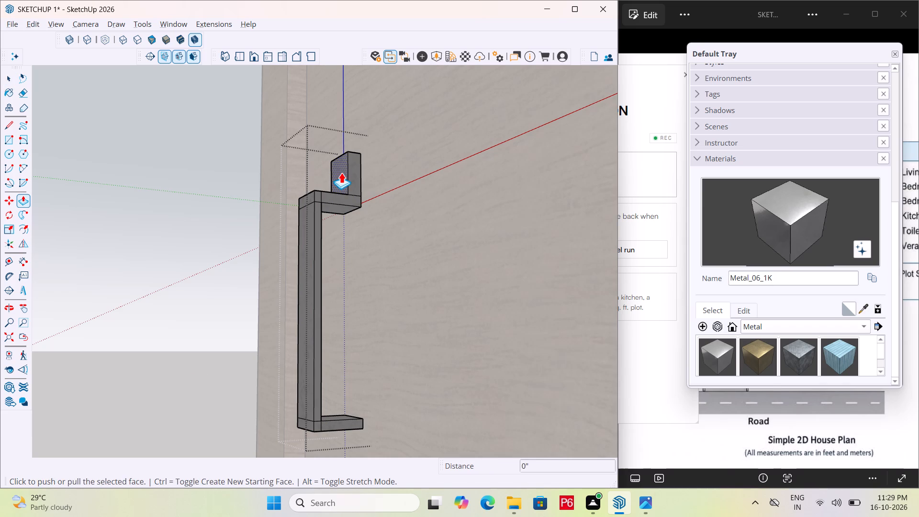
click(341, 172)
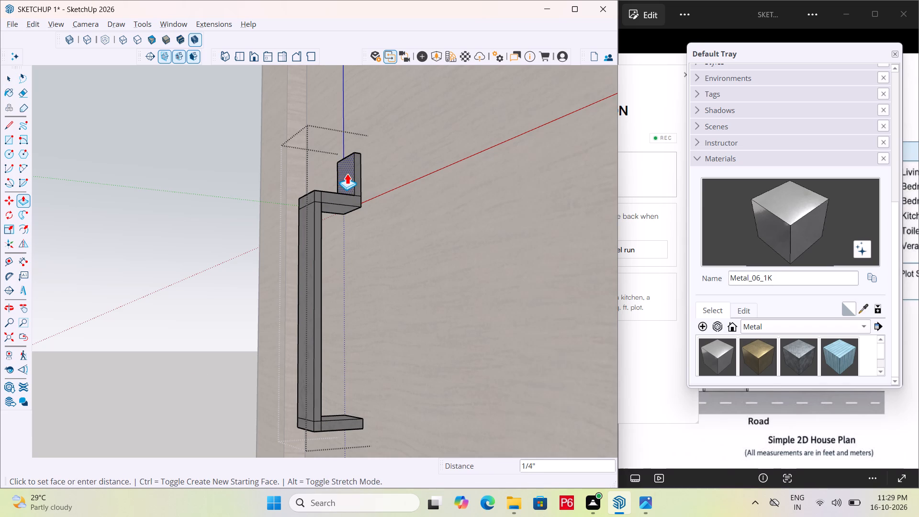
click(346, 173)
Draw a rectangle about 1 1/4" by 1 7/16" downward from the door-side bottom edge of the handle's lower arm.
middle_drag(364, 184, 262, 177)
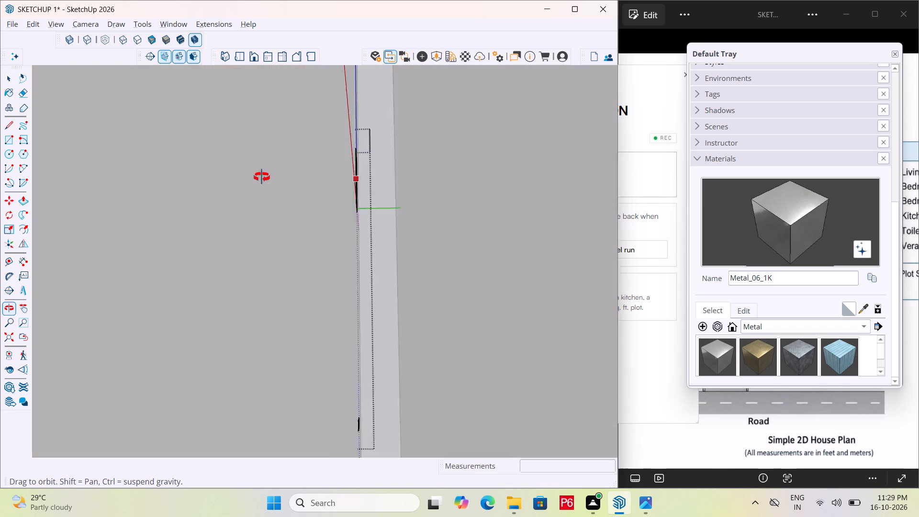
middle_drag(262, 177, 349, 192)
scroll(317, 160, down, 3)
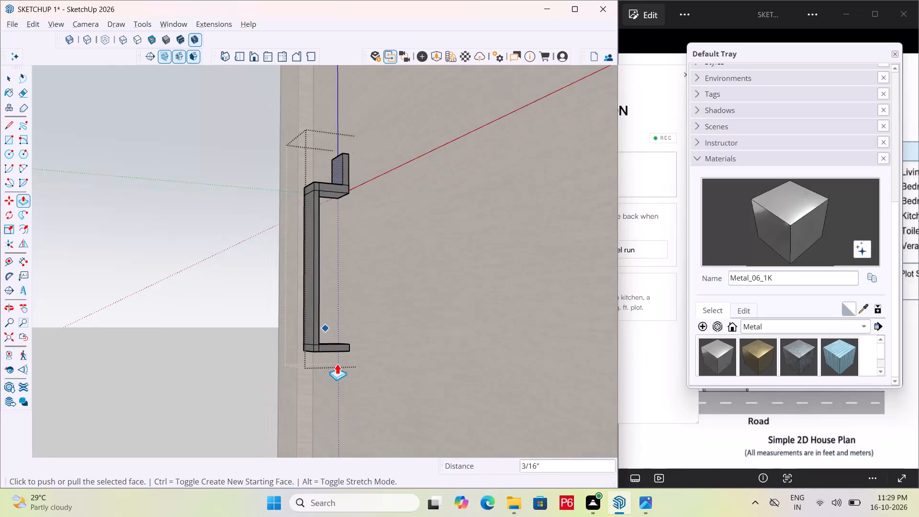
key(space)
key(space)
scroll(345, 355, up, 1)
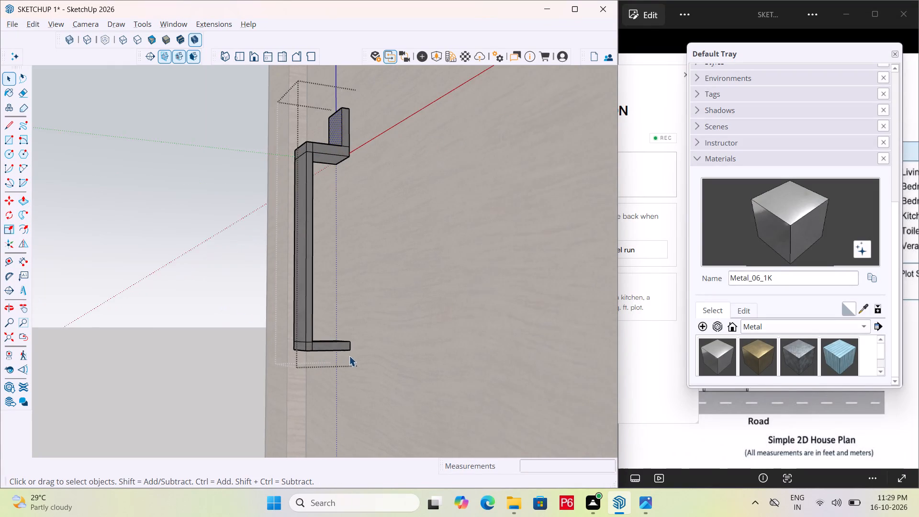
scroll(349, 356, up, 1)
middle_drag(349, 356, 620, 220)
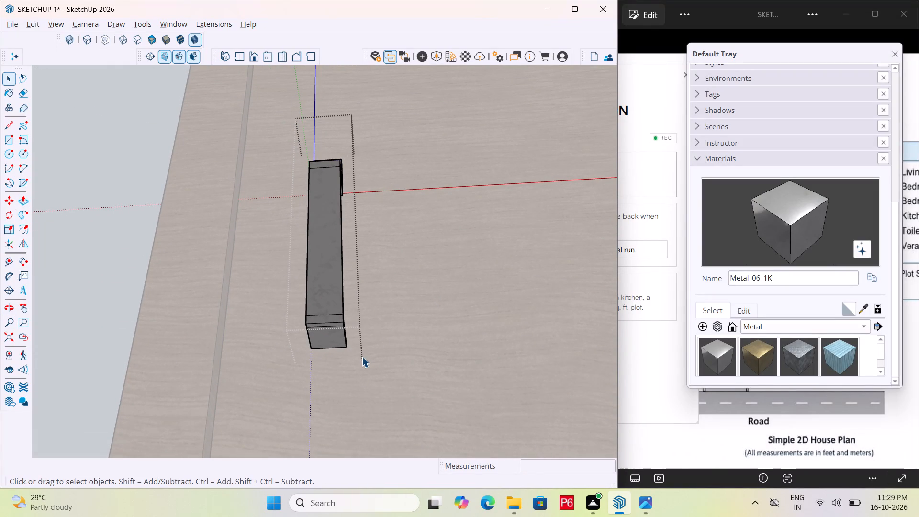
key(r)
scroll(306, 353, up, 3)
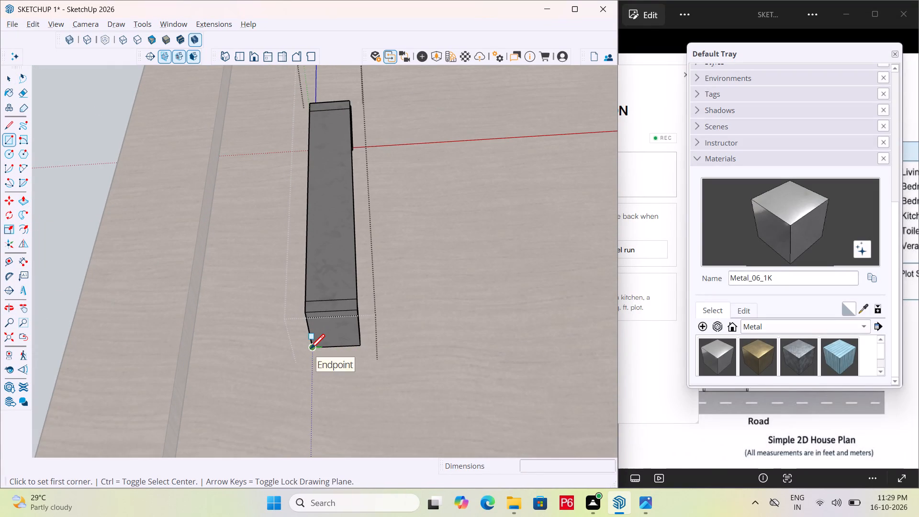
click(310, 350)
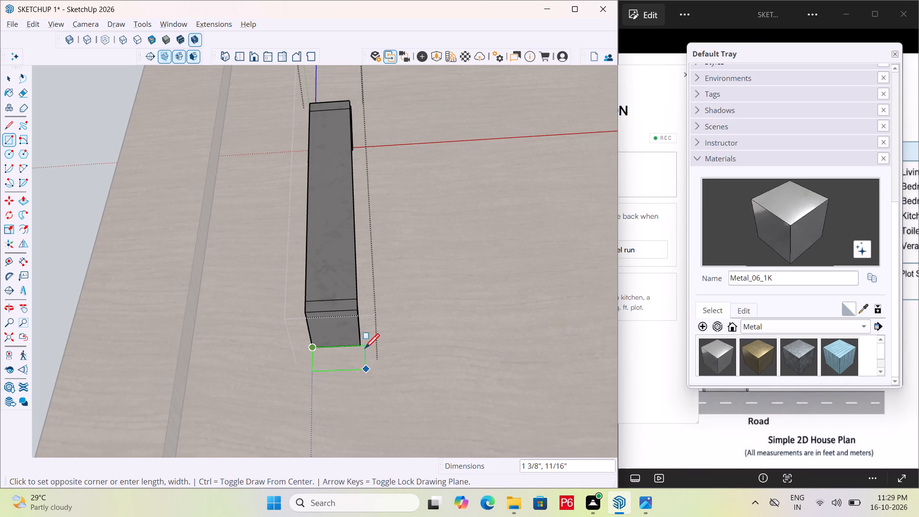
click(361, 397)
middle_drag(403, 337, 229, 426)
scroll(395, 341, down, 1)
key(space)
Reopen the handle group and extrude the rectangle below its lower arm about 5/16" to form the lower mounting plate.
scroll(239, 414, up, 1)
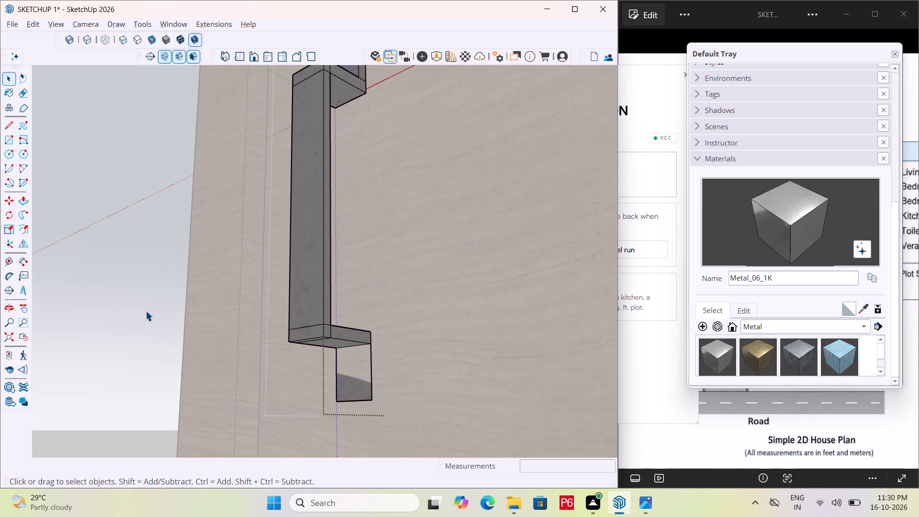
click(146, 311)
click(359, 367)
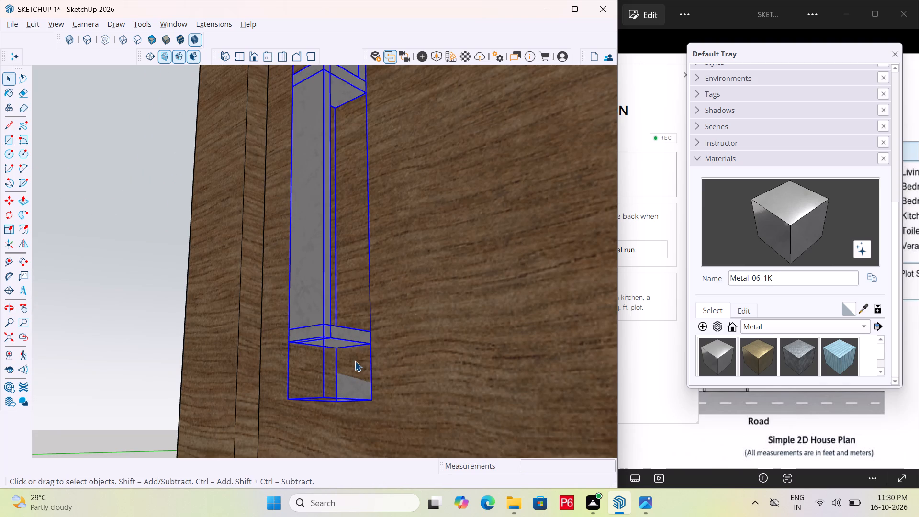
double_click(355, 361)
click(352, 360)
click(356, 367)
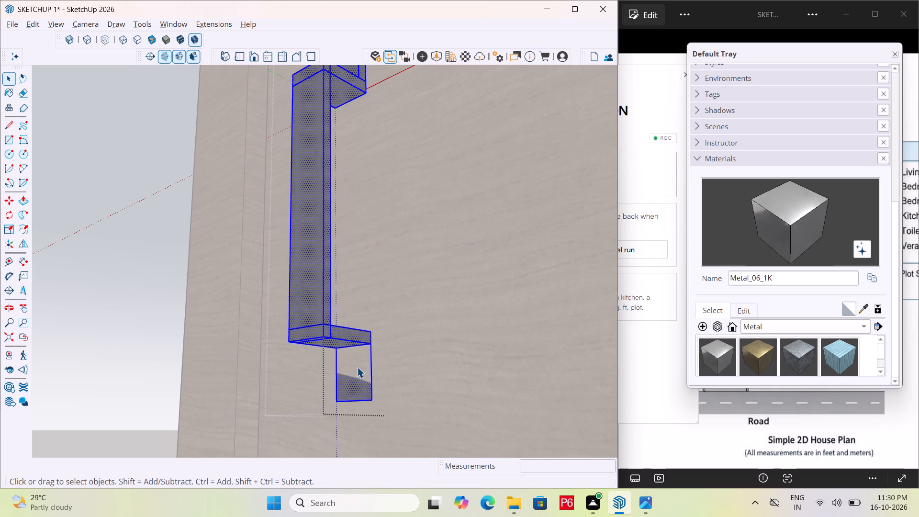
click(357, 367)
click(352, 361)
click(348, 354)
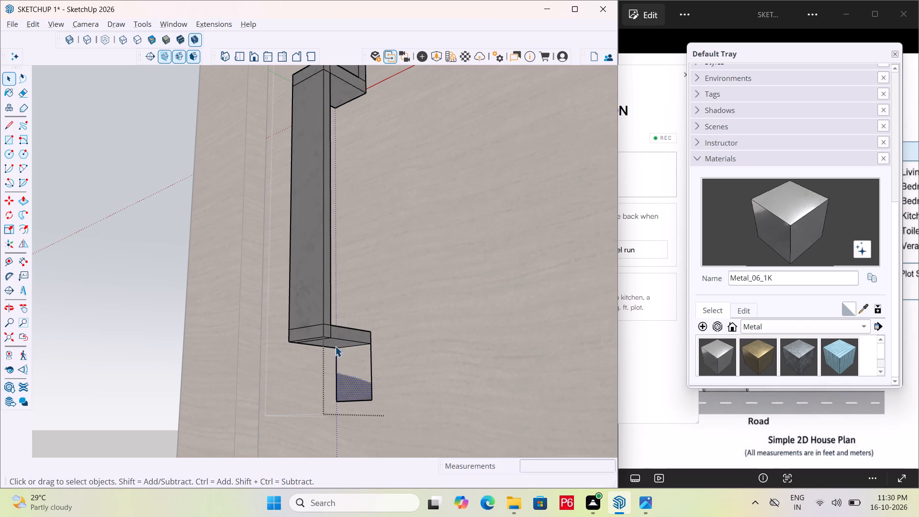
click(335, 345)
click(350, 363)
key(p)
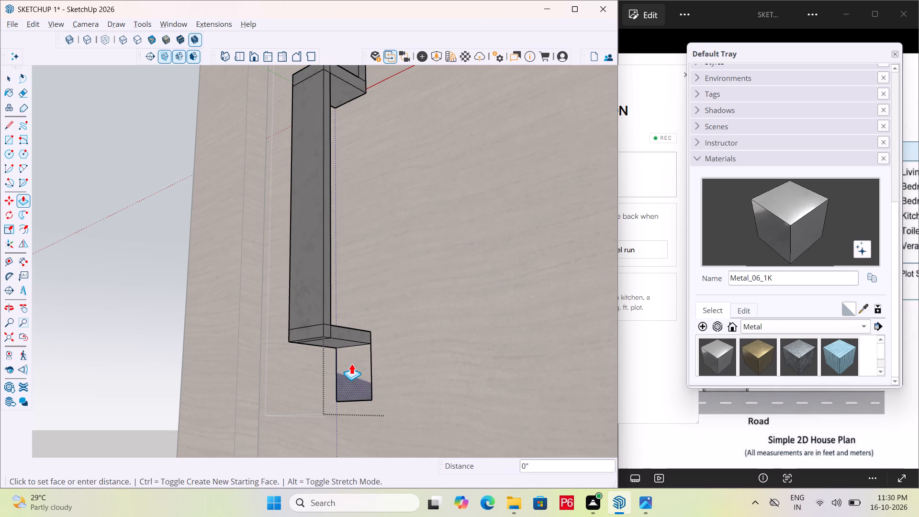
click(351, 363)
click(343, 363)
Close the handle group and save the model.
scroll(334, 274, down, 5)
middle_drag(328, 278, 312, 287)
scroll(319, 277, down, 2)
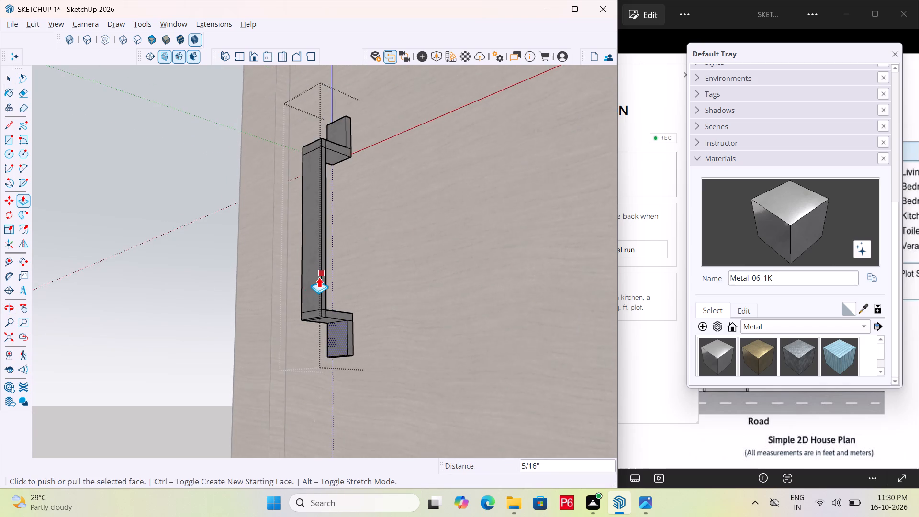
scroll(319, 277, down, 3)
key(space)
double_click(194, 292)
scroll(334, 176, down, 7)
key(ctrl+s)
key(ctrl+s)
ctrl+scroll(361, 249, down, 3)
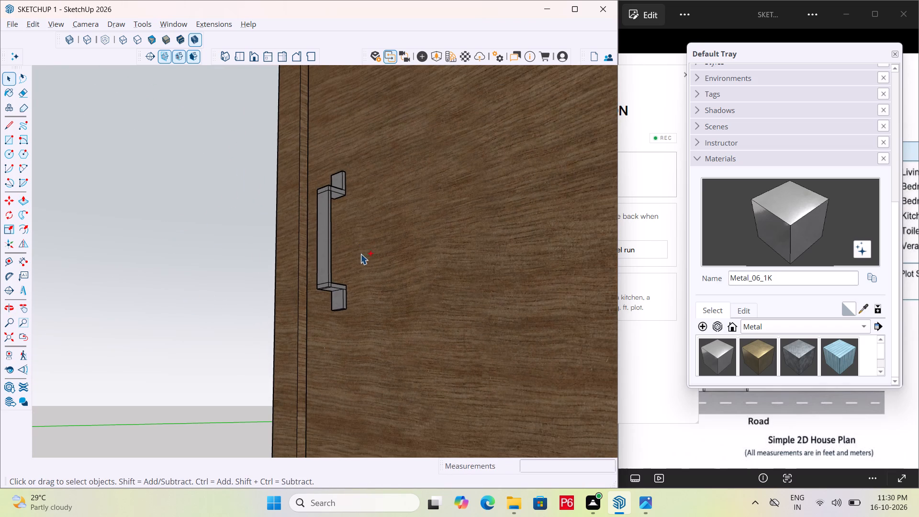
ctrl+scroll(360, 254, down, 3)
key(ctrl+s)
Move the handle group about 5 7/16" straight down the door along the vertical axis.
scroll(283, 225, down, 8)
scroll(483, 281, down, 6)
middle_drag(384, 270, 494, 382)
scroll(495, 382, down, 1)
scroll(291, 123, down, 6)
scroll(321, 172, up, 7)
click(308, 162)
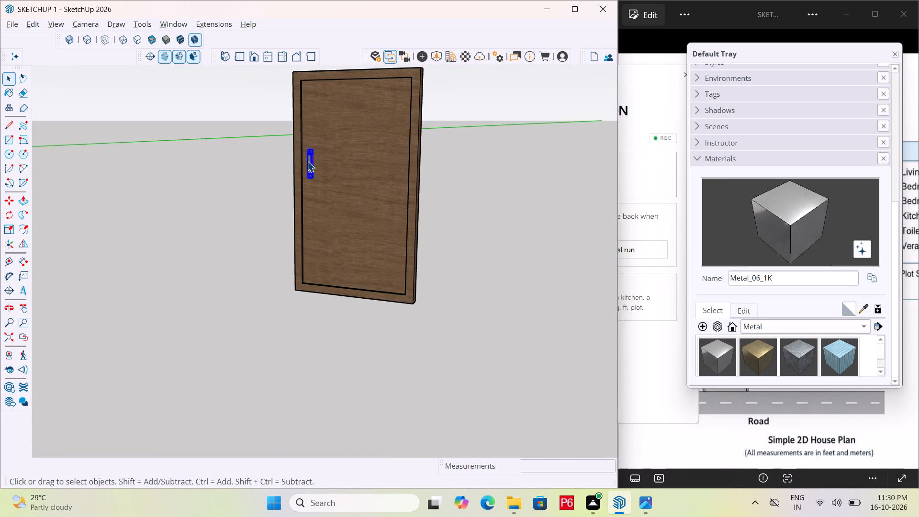
scroll(312, 158, up, 11)
middle_drag(311, 215, 185, 225)
key(m)
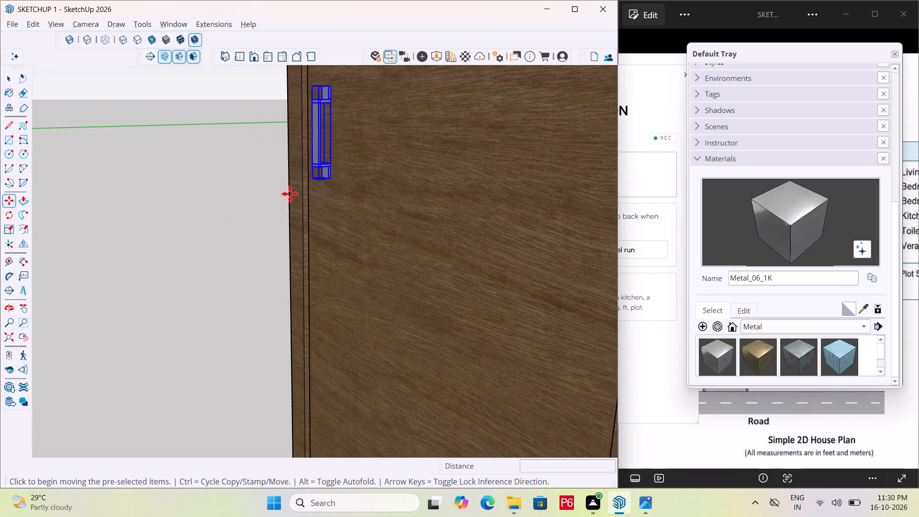
scroll(319, 194, up, 9)
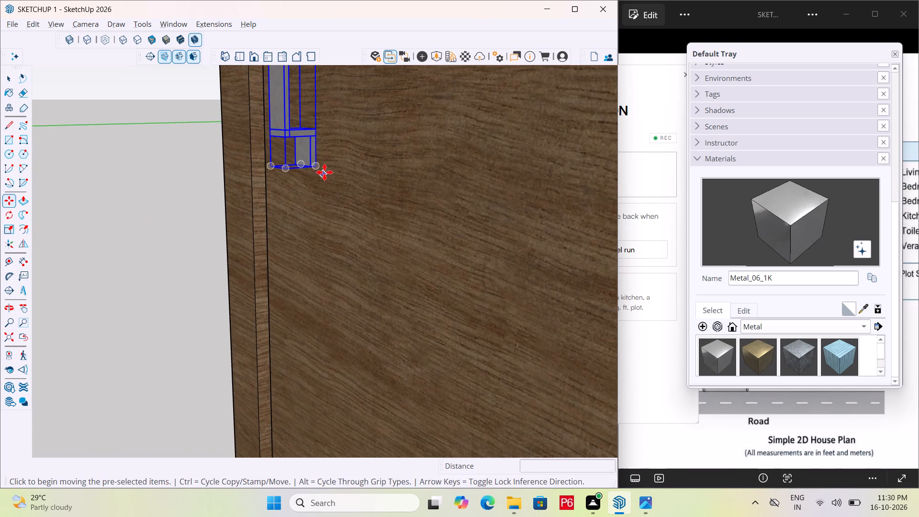
scroll(323, 169, up, 6)
click(312, 164)
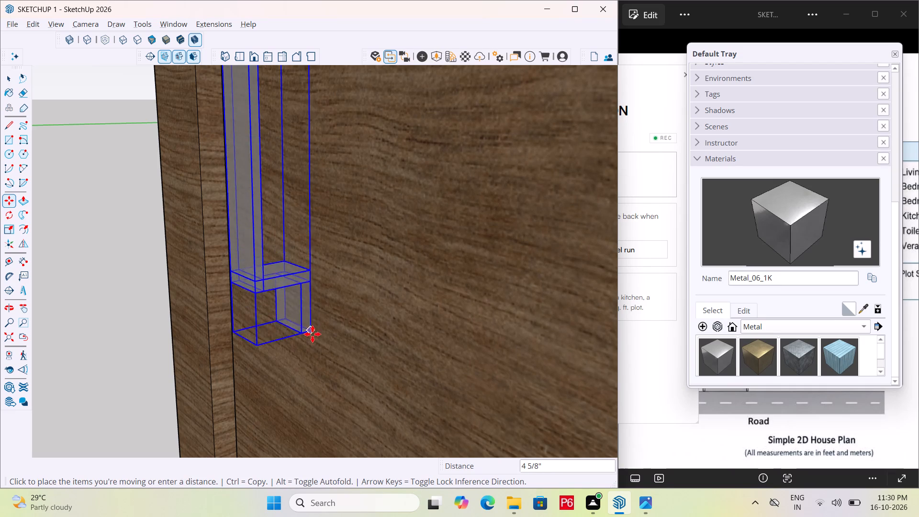
scroll(320, 318, down, 6)
scroll(303, 206, down, 4)
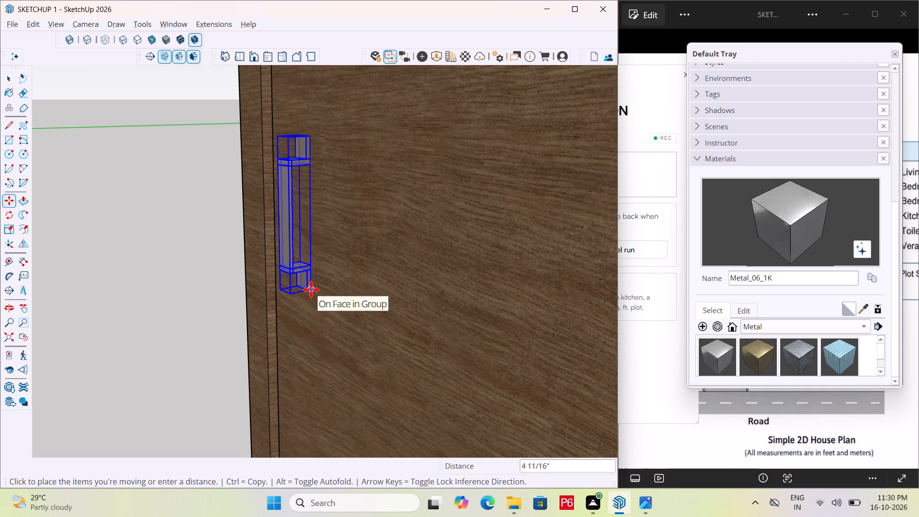
key(Down)
key(Down)
key(Up)
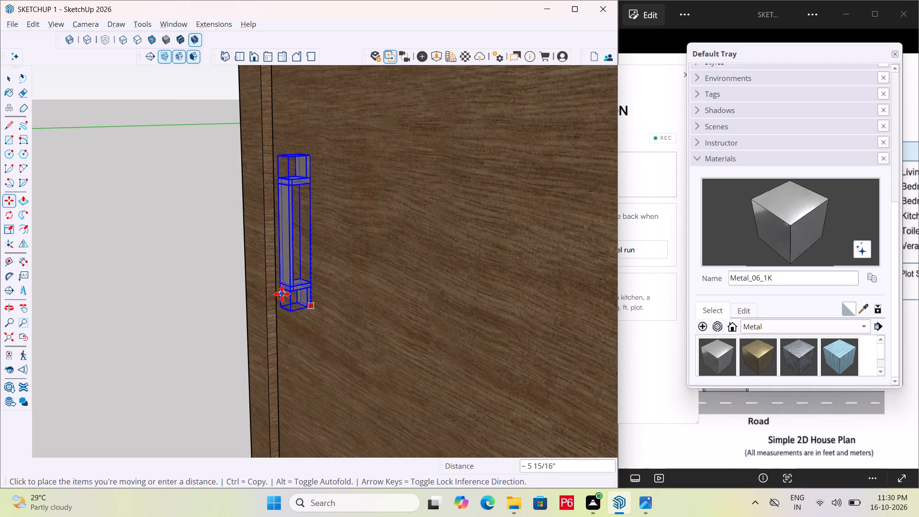
key(Left)
key(Right)
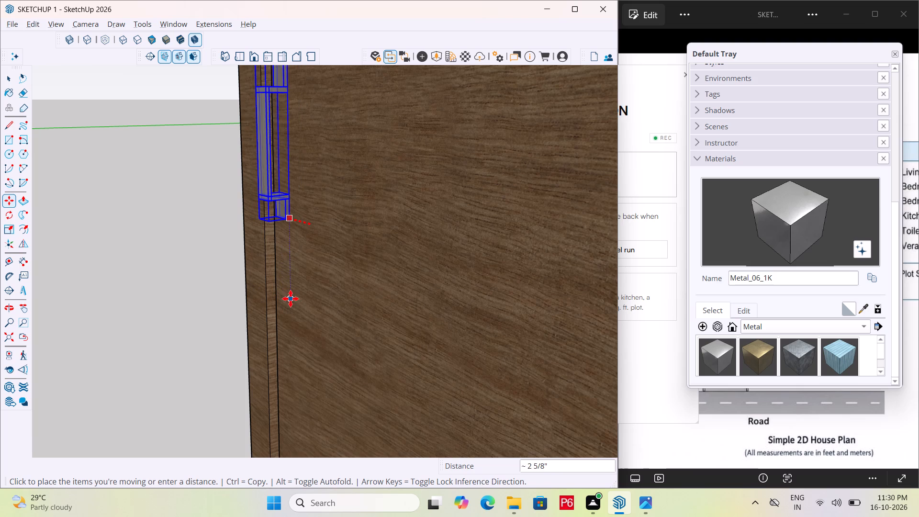
key(Down)
key(Down)
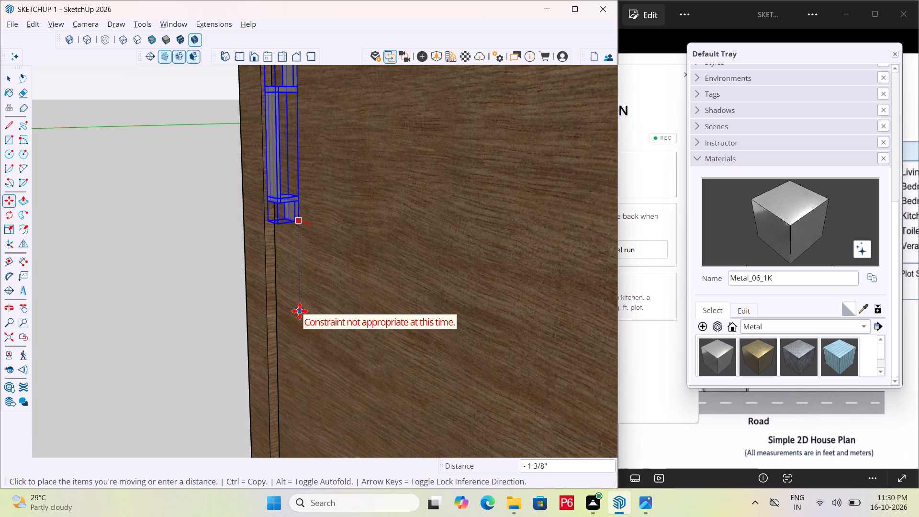
key(Up)
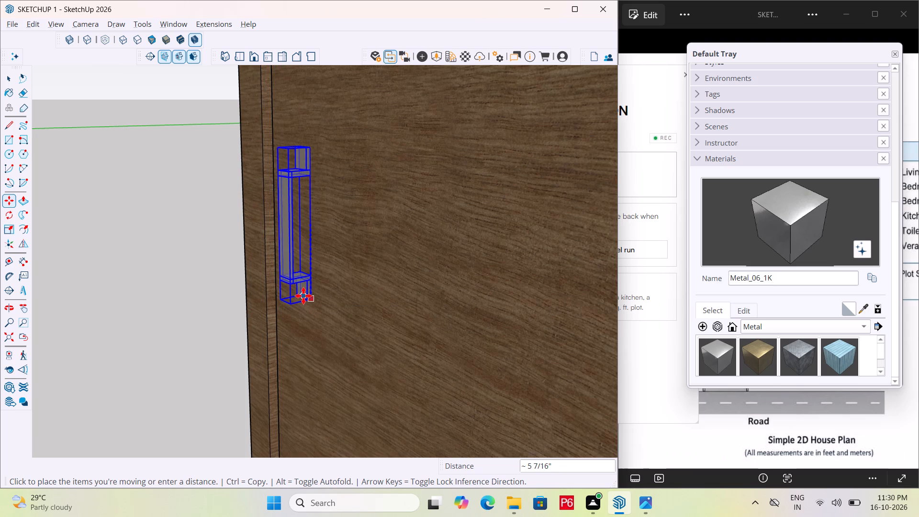
click(304, 295)
Save the model with the handle in its lowered position.
scroll(361, 301, down, 8)
scroll(271, 221, down, 6)
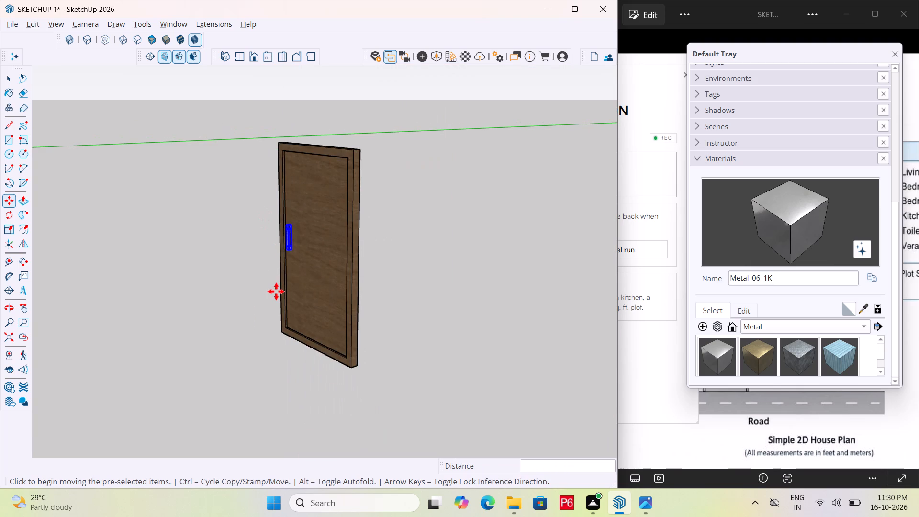
key(ctrl+s)
key(ctrl+s)
key(ctrl+s)
key(space)
middle_drag(229, 281, 441, 279)
key(space)
key(Escape)
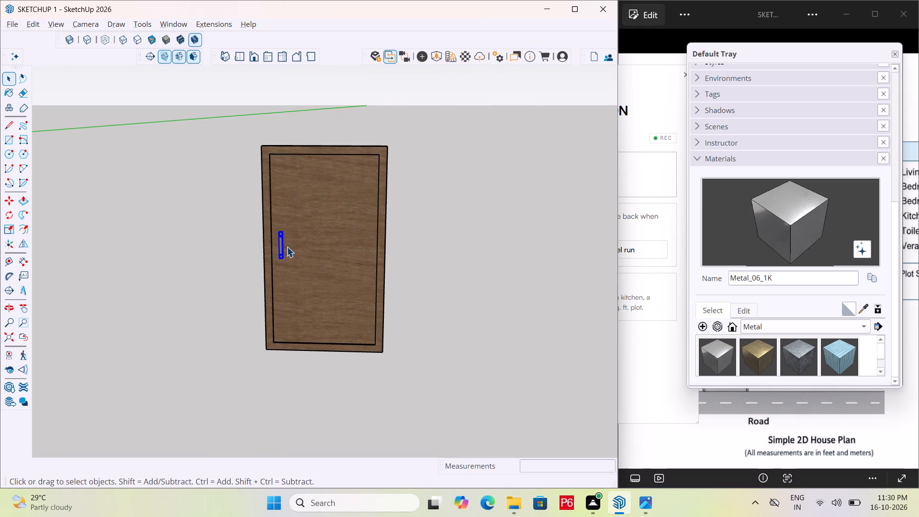
Select the whole front door, including its frame, panel and handle.
middle_drag(264, 249, 421, 255)
double_click(431, 254)
middle_drag(186, 256, 312, 257)
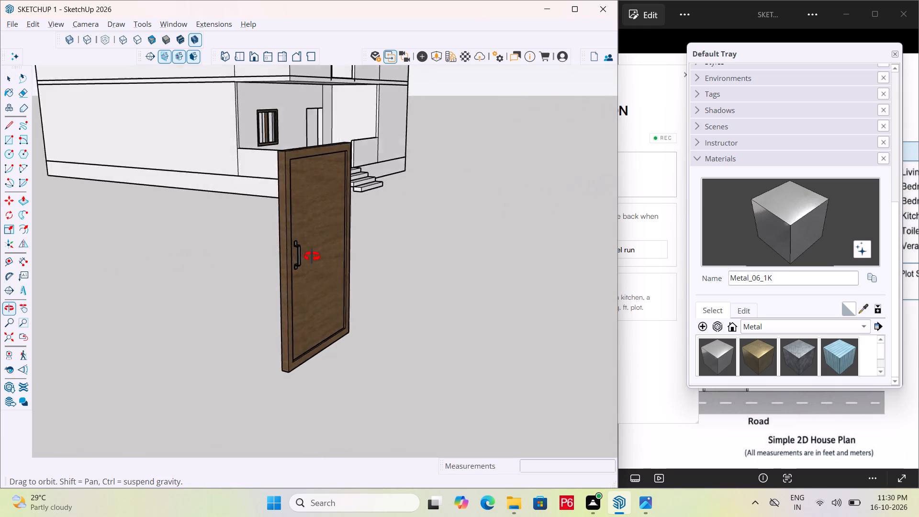
middle_drag(312, 257, 270, 264)
scroll(335, 246, down, 2)
click(331, 246)
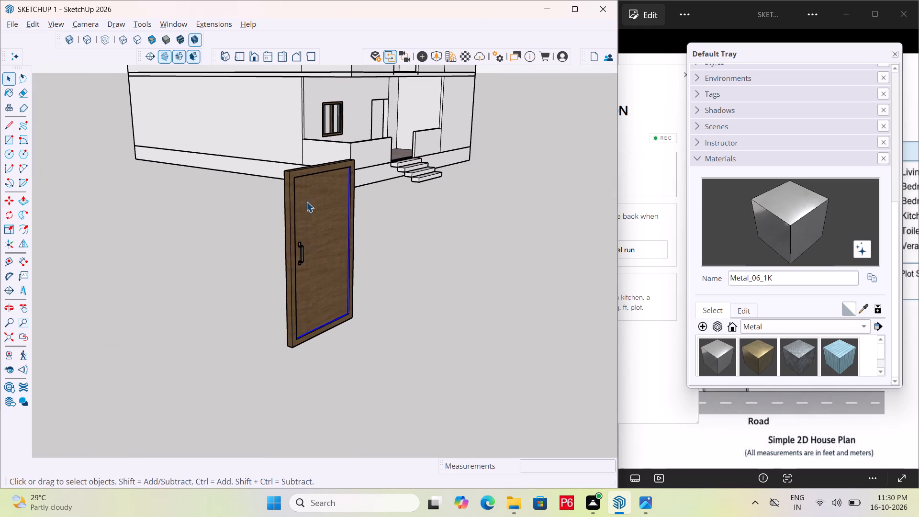
middle_drag(294, 210, 68, 242)
drag(204, 133, 245, 146)
drag(275, 161, 438, 357)
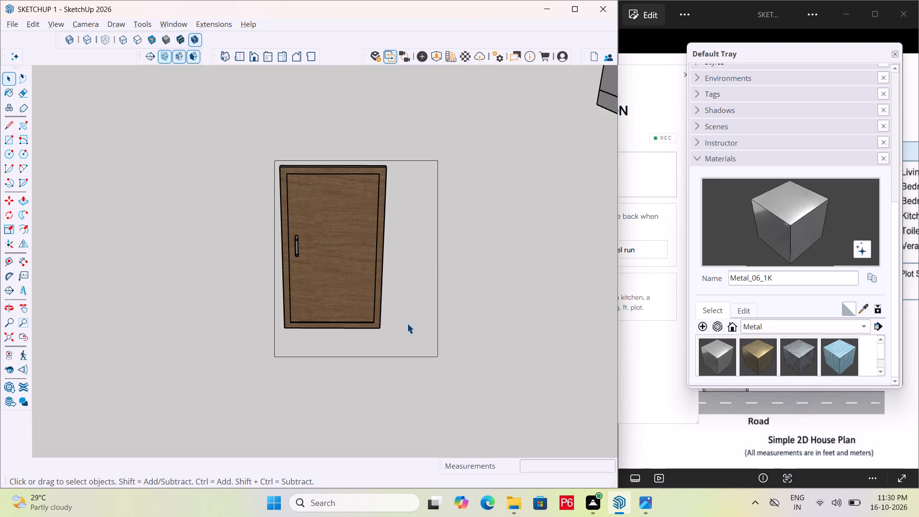
drag(203, 117, 446, 366)
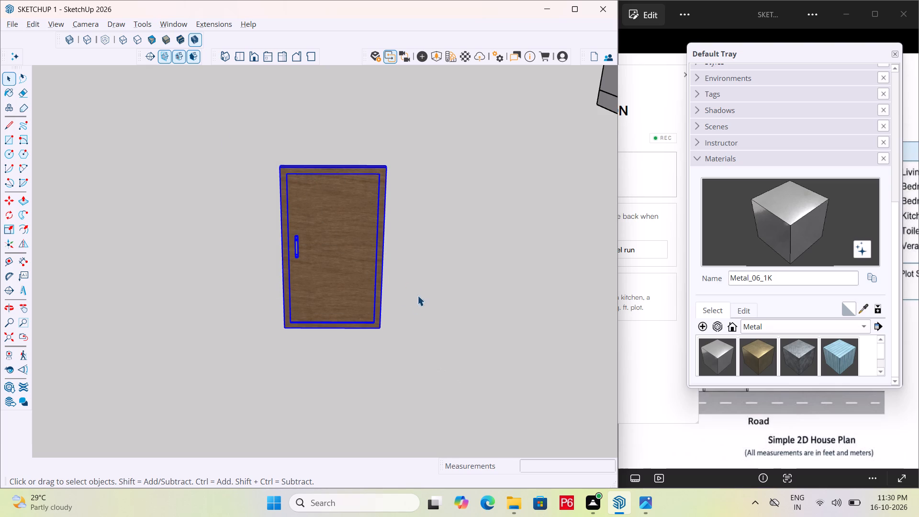
middle_drag(417, 295, 0, 279)
scroll(21, 281, down, 1)
middle_drag(620, 235, 336, 225)
middle_drag(382, 219, 208, 203)
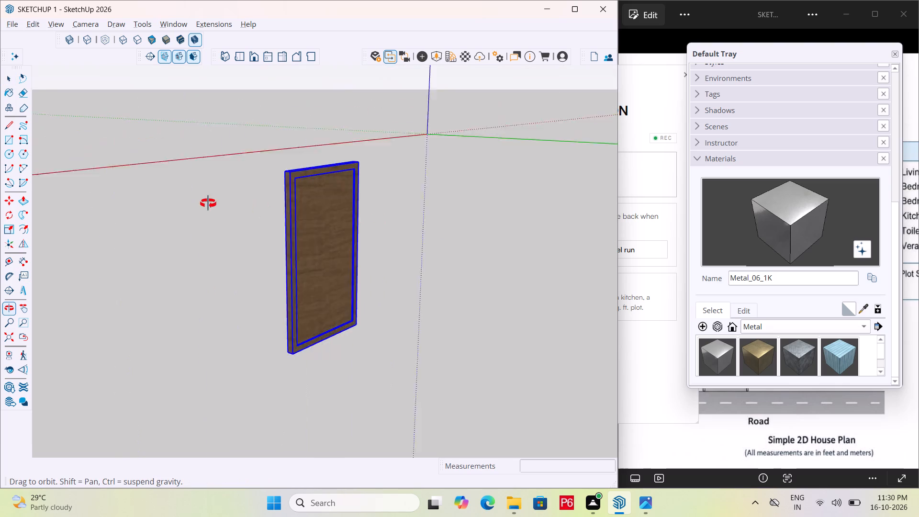
middle_drag(208, 203, 912, 242)
scroll(370, 212, down, 3)
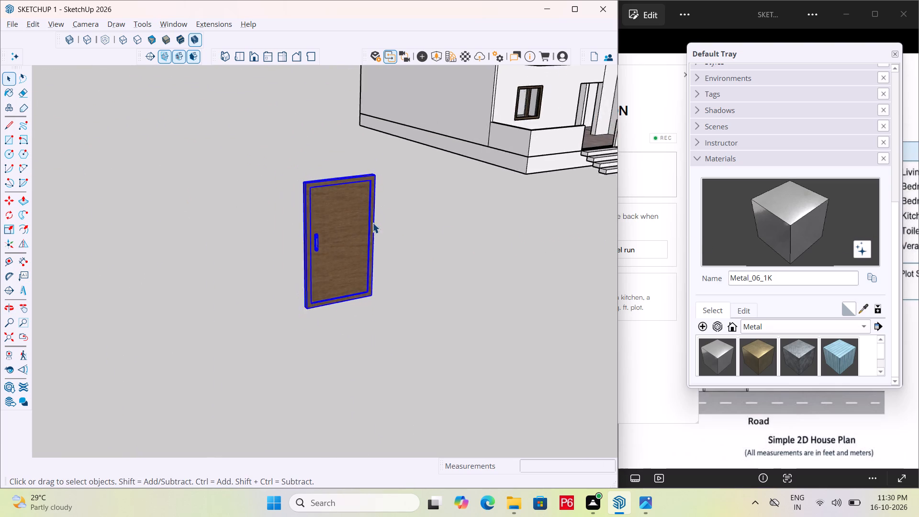
scroll(372, 223, down, 10)
scroll(341, 238, up, 6)
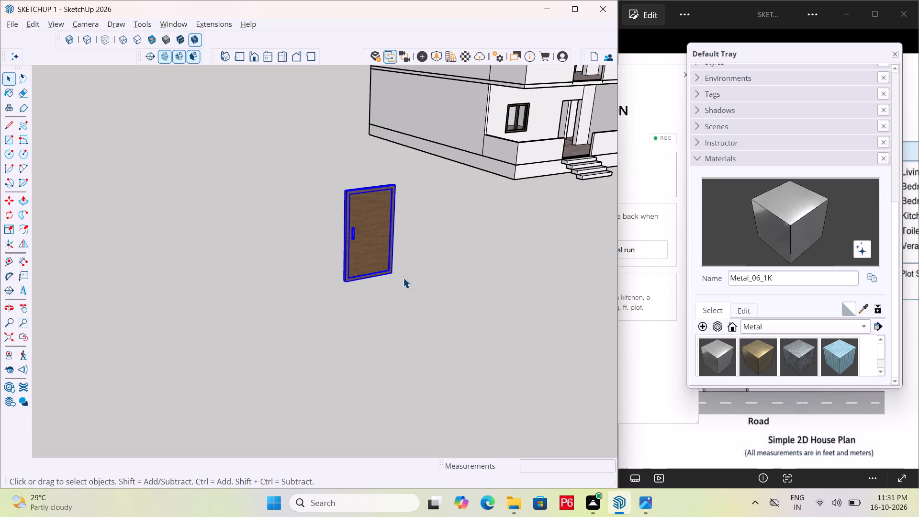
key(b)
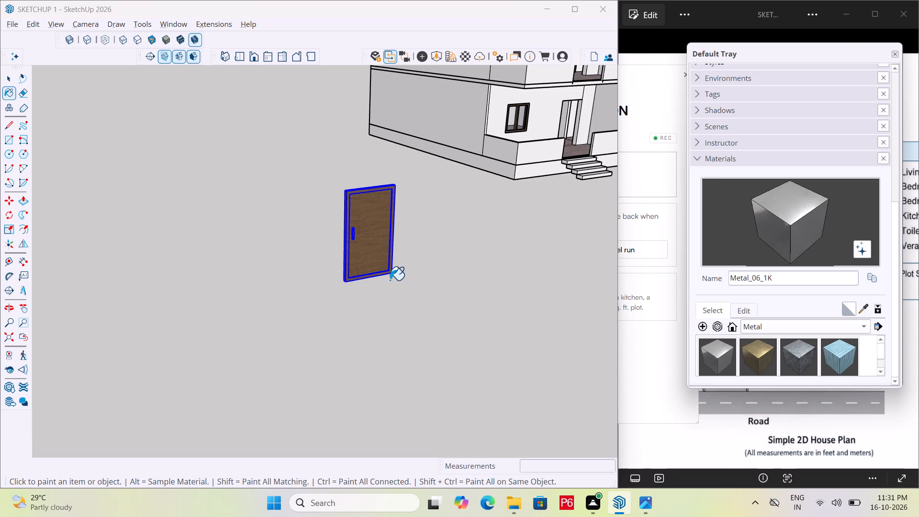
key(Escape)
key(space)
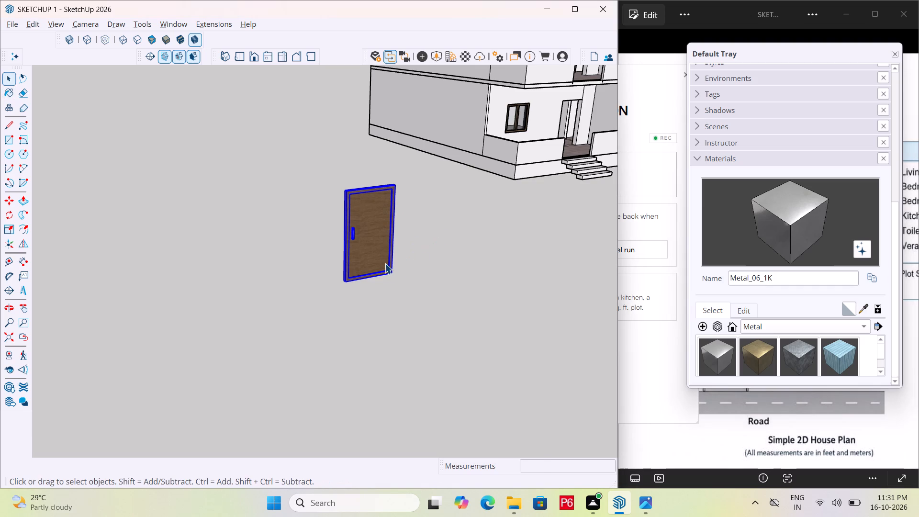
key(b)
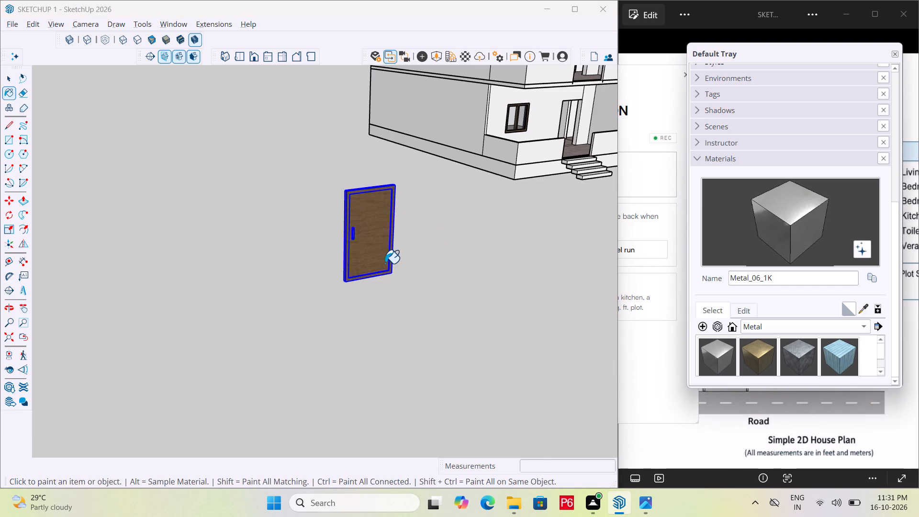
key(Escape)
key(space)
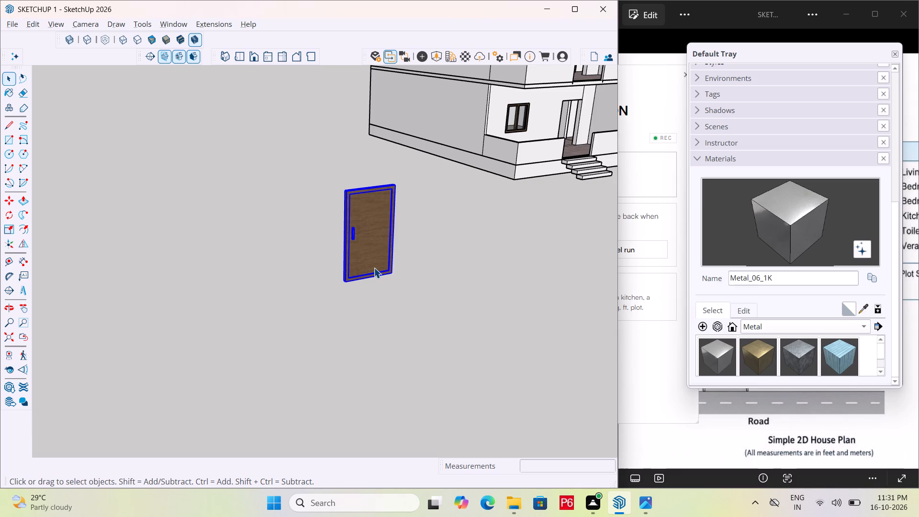
Combine the selected door frame, panel and handle into one group.
right_click(374, 268)
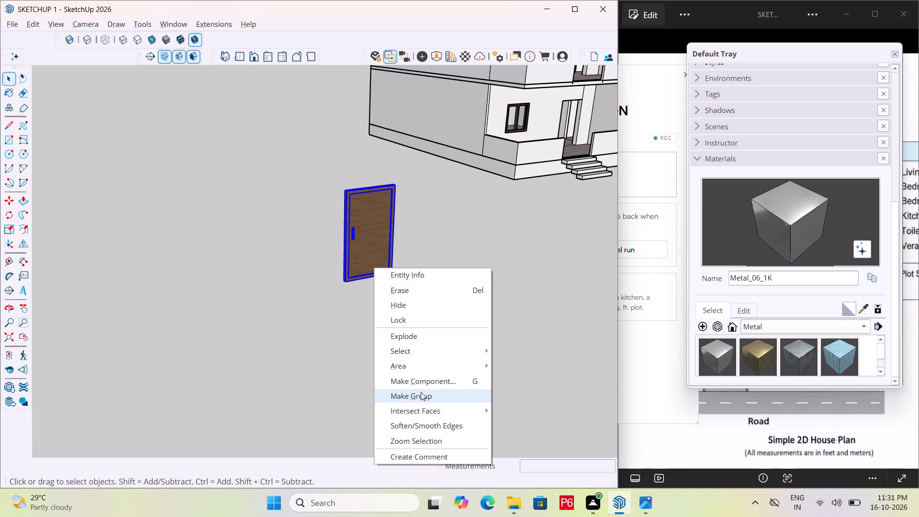
click(421, 392)
click(484, 258)
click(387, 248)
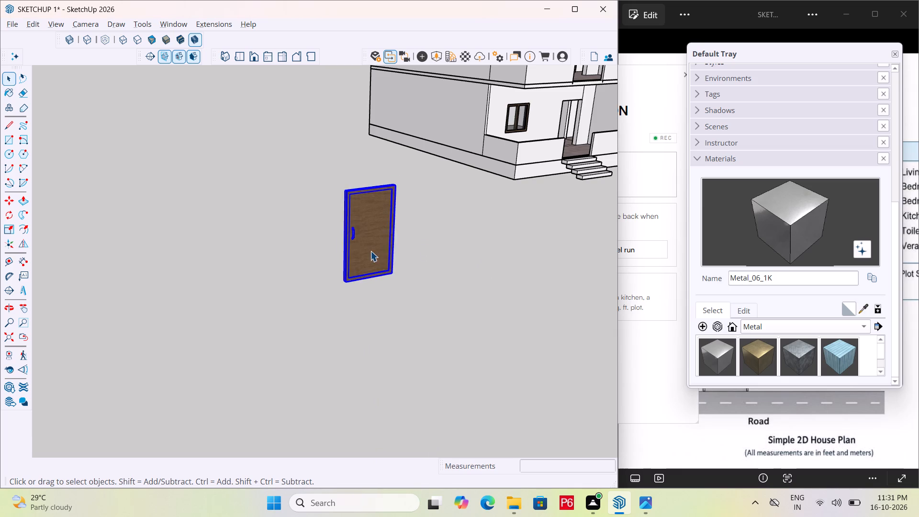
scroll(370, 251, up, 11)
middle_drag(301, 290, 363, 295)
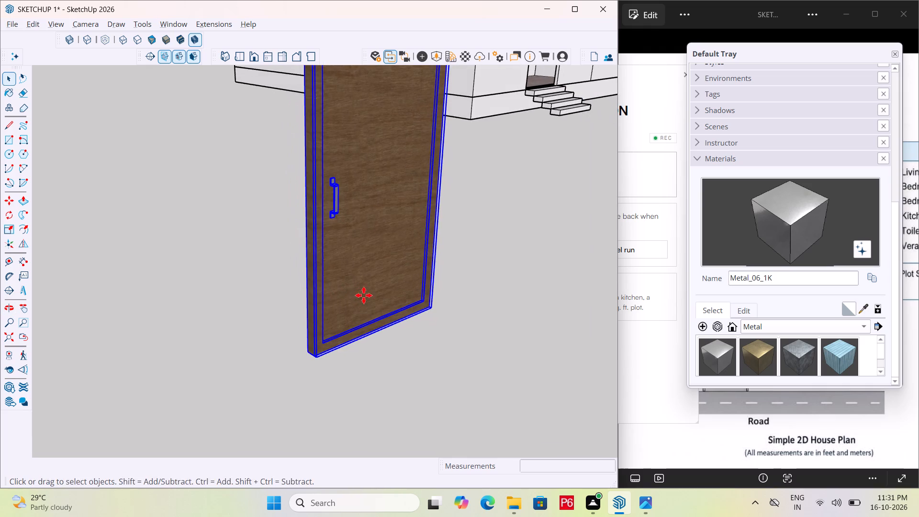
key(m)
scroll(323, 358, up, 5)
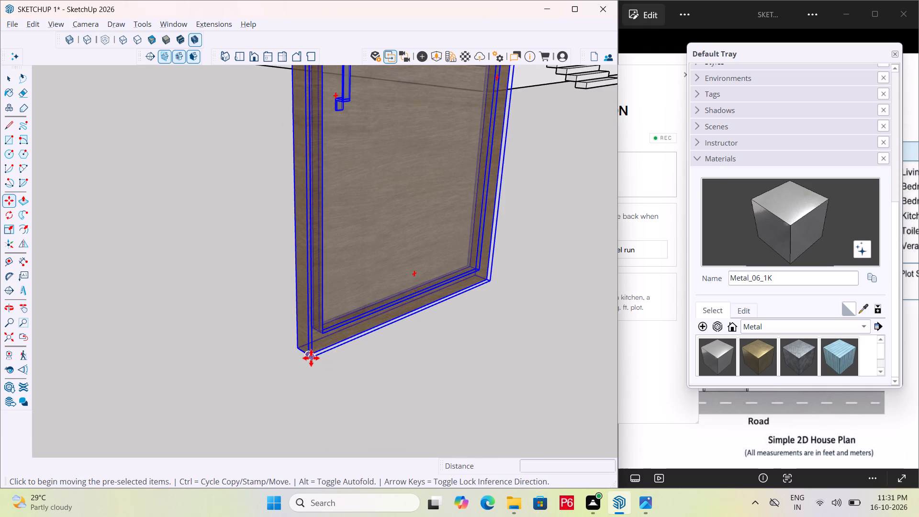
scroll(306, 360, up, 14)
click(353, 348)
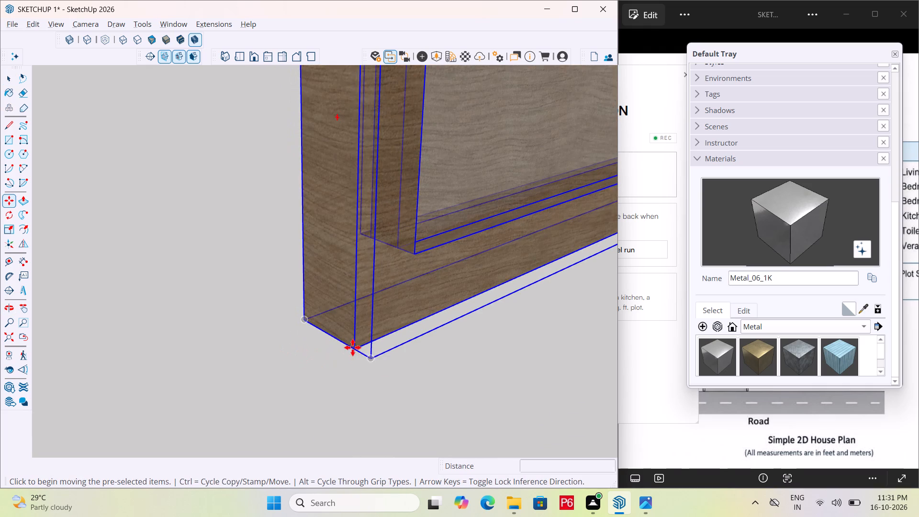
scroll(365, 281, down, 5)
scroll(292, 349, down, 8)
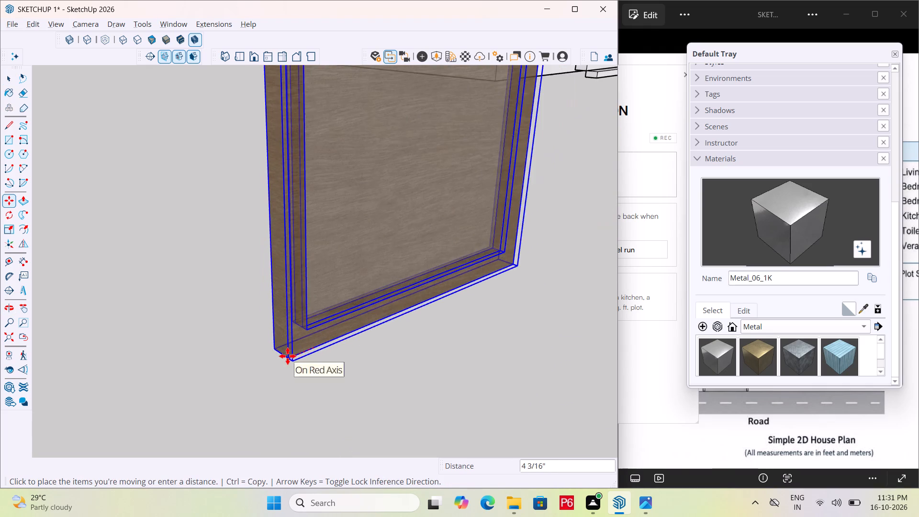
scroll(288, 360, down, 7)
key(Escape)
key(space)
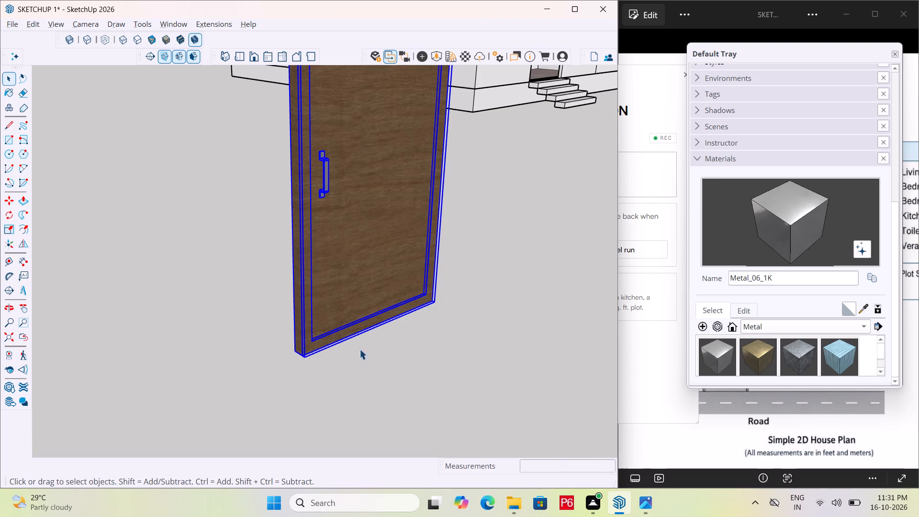
Move the grouped door by its bottom frame corner about 62' 10" to the ground-floor front door opening in the veranda.
click(343, 304)
scroll(303, 349, up, 19)
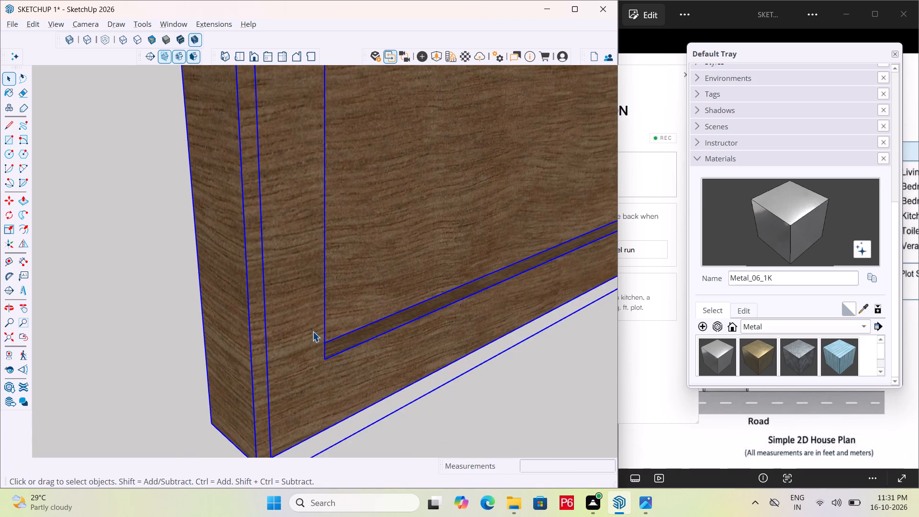
scroll(330, 324, down, 7)
scroll(299, 383, up, 6)
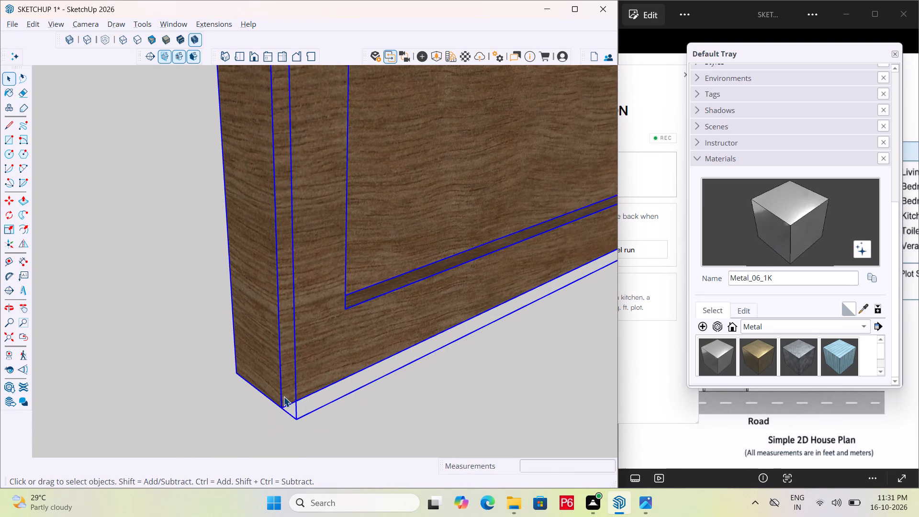
key(m)
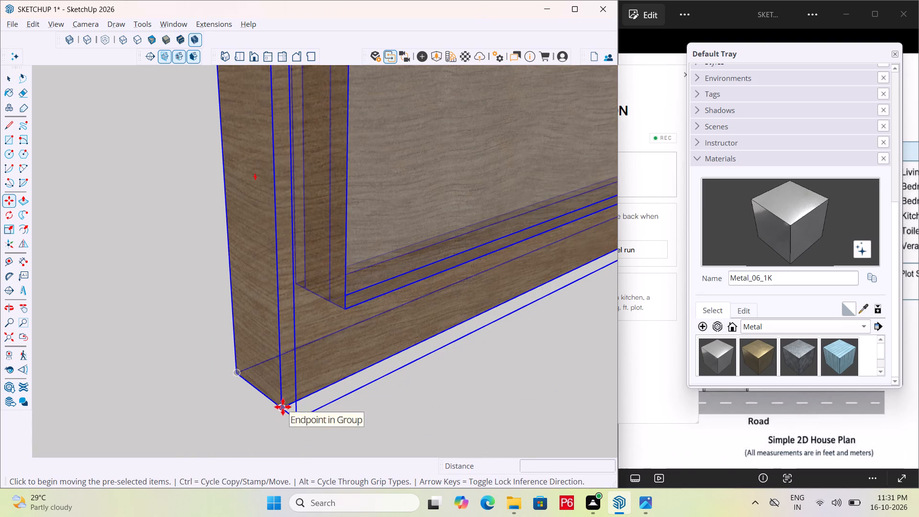
click(282, 407)
scroll(489, 207, down, 8)
scroll(227, 283, down, 7)
scroll(311, 268, down, 7)
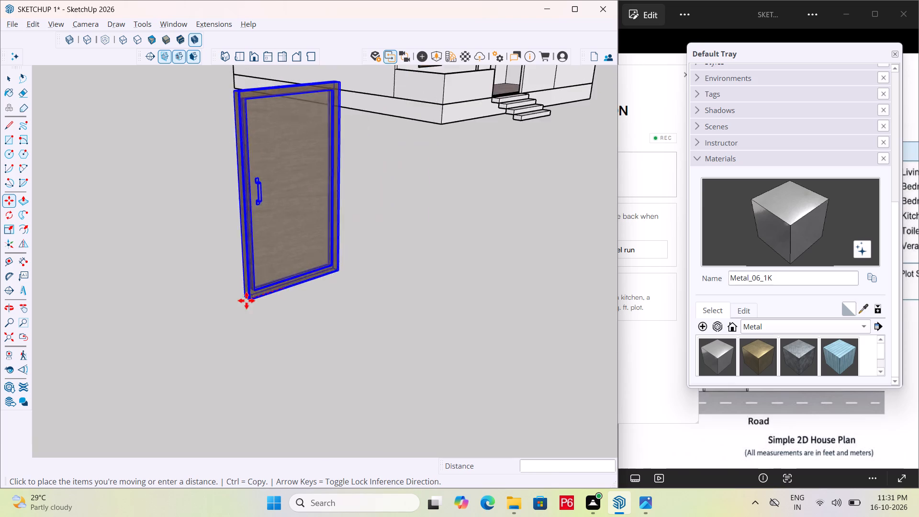
scroll(246, 298, down, 7)
scroll(488, 95, up, 18)
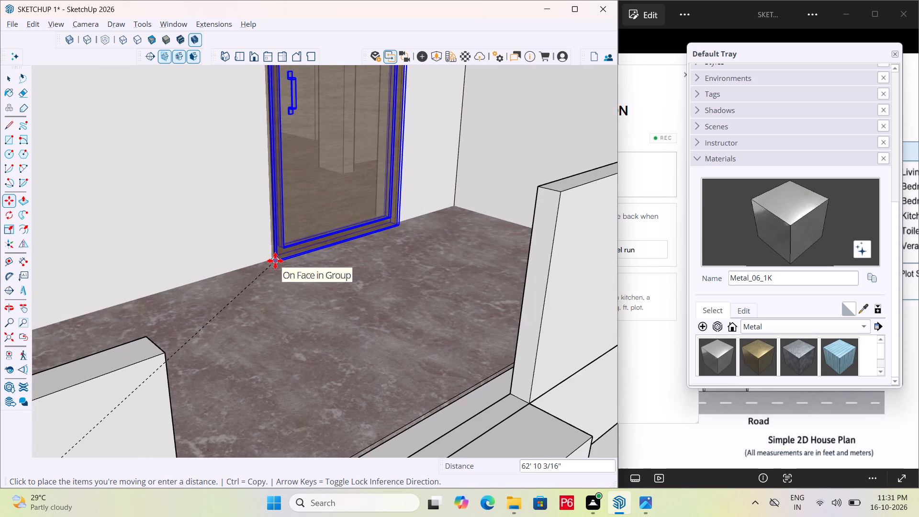
click(275, 261)
Nudge the door group by its bottom frame corner back into the ground-floor opening so it sits flush with the wall.
scroll(283, 241, up, 15)
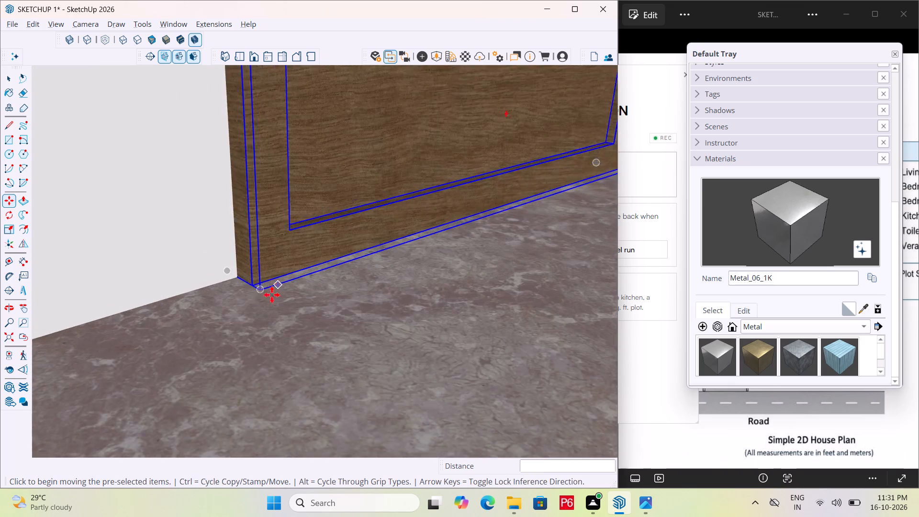
scroll(272, 295, up, 6)
click(253, 280)
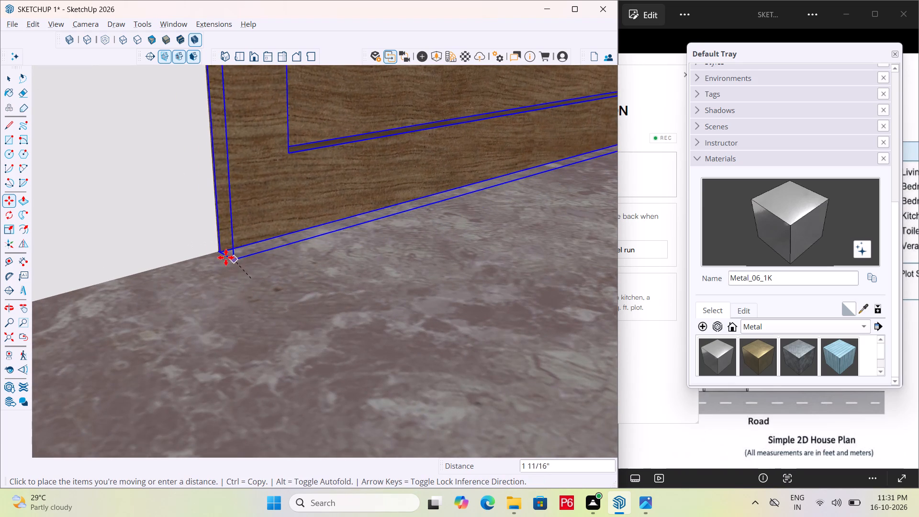
click(232, 250)
Save the model with the front door fitted on the ground floor and clear the selection.
scroll(321, 240, down, 8)
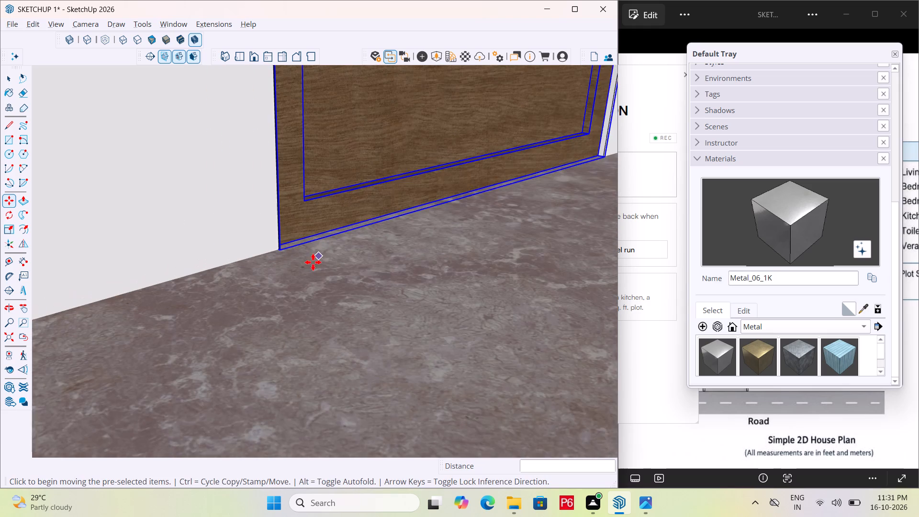
scroll(362, 260, down, 12)
key(ctrl+s)
ctrl+scroll(383, 264, down, 8)
key(ctrl+s)
key(ctrl+s)
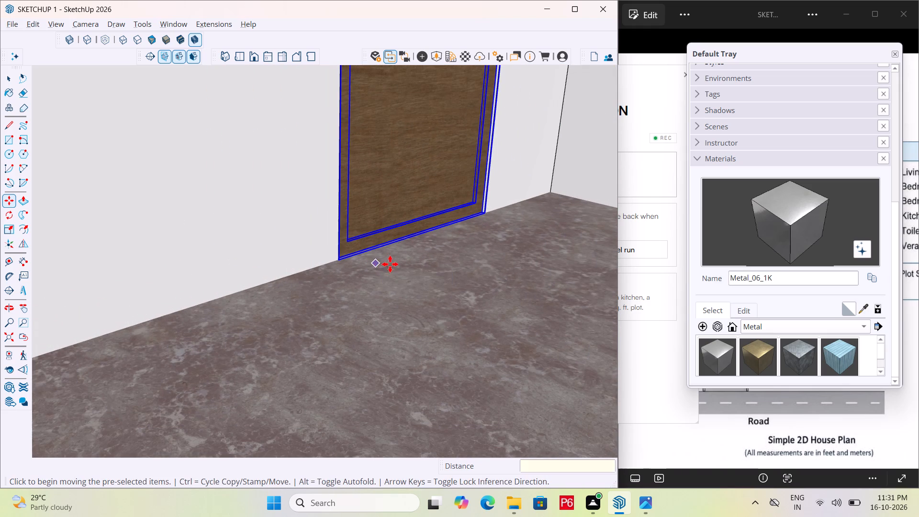
key(ctrl+s)
key(ctrl+s)
key(ctrl+s)
ctrl+scroll(391, 262, down, 8)
scroll(394, 241, down, 11)
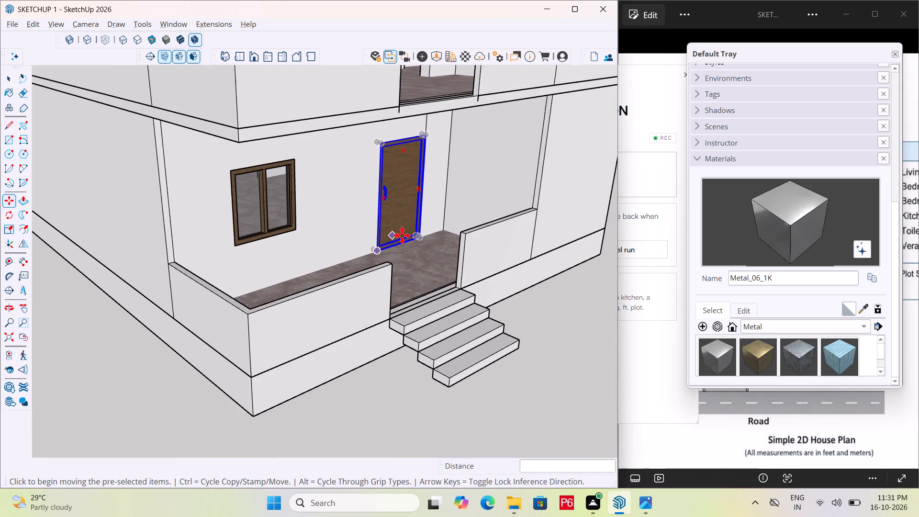
key(space)
click(555, 316)
Copy the ground-floor door group 10' 6" straight up into the matching door opening on the upper floor.
scroll(385, 212, down, 5)
middle_drag(382, 206, 347, 218)
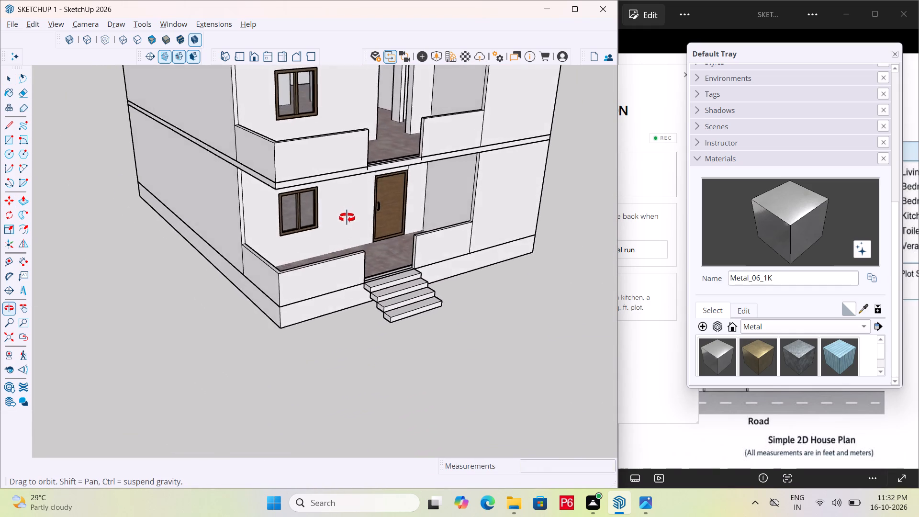
middle_drag(347, 218, 358, 222)
scroll(389, 217, up, 5)
click(389, 226)
scroll(387, 228, up, 6)
key(m)
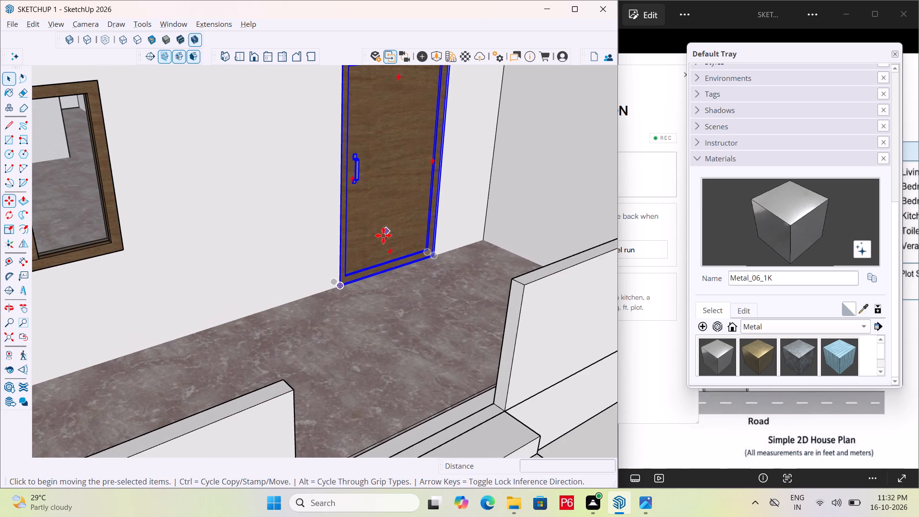
scroll(365, 245, up, 6)
scroll(336, 309, up, 6)
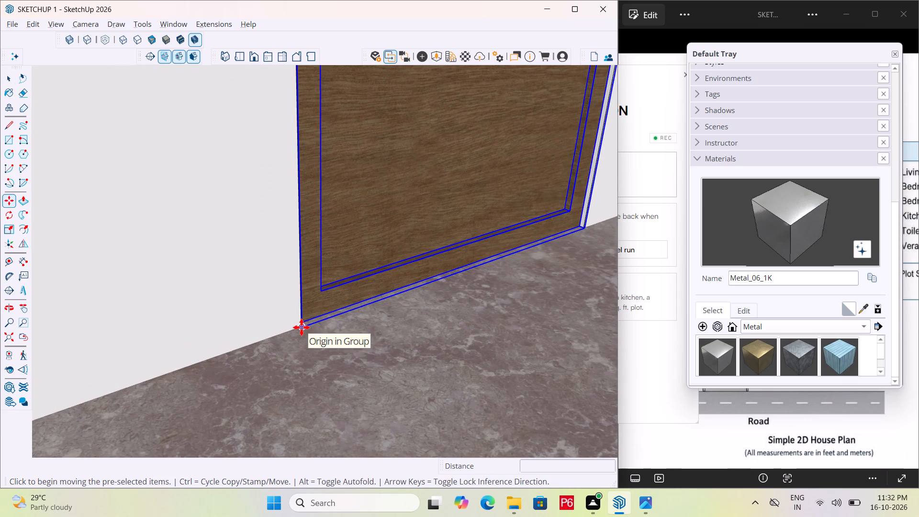
drag(302, 327, 303, 316)
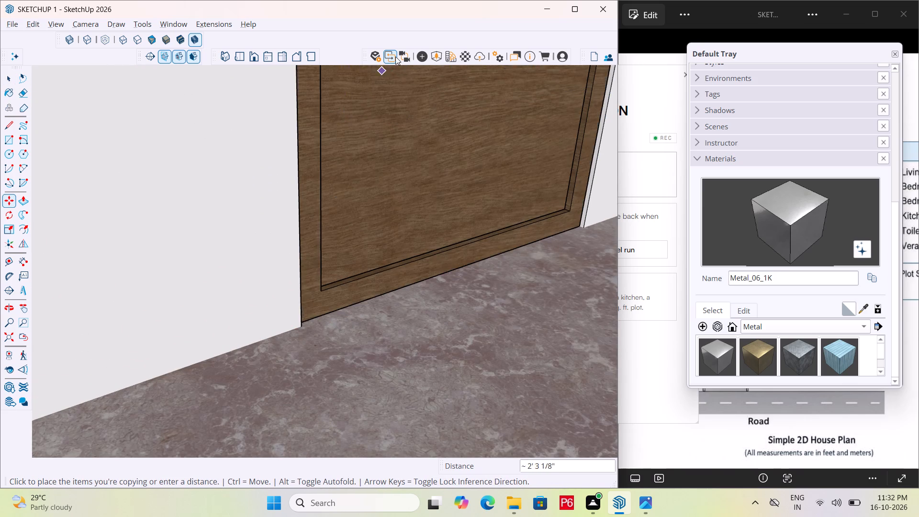
scroll(397, 60, down, 8)
scroll(418, 192, down, 14)
scroll(366, 191, down, 7)
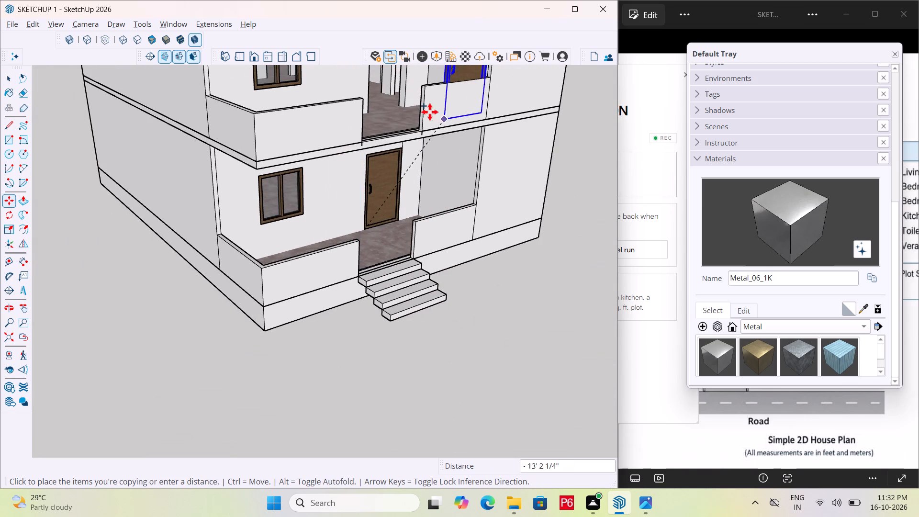
scroll(393, 89, up, 18)
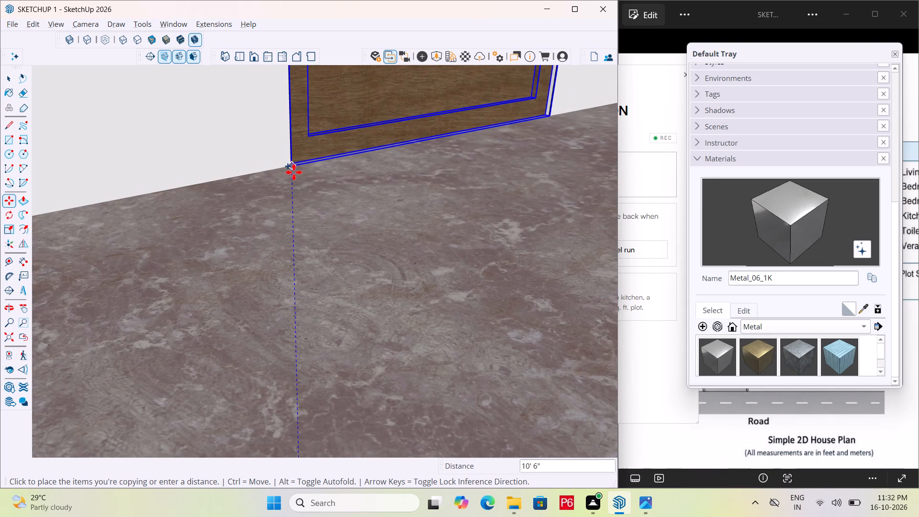
scroll(300, 171, up, 12)
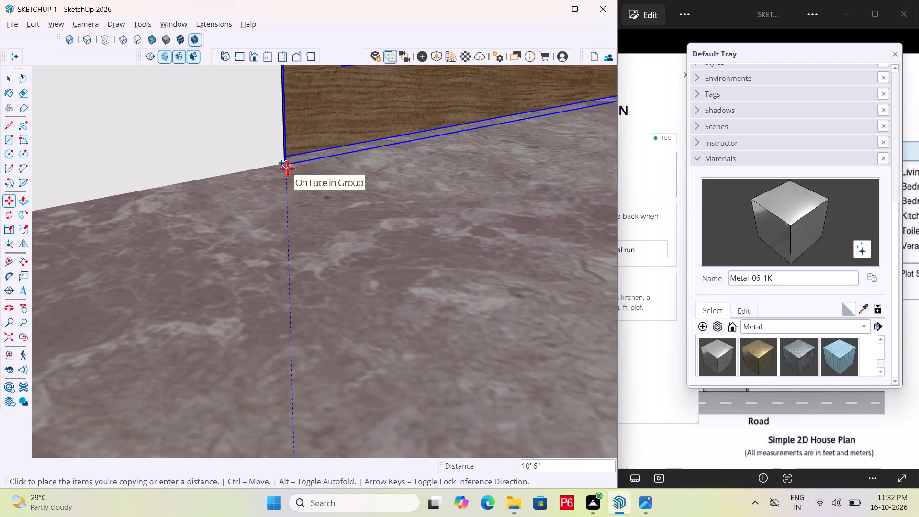
click(288, 169)
Save the model with the copied upper-floor door and clear the selection.
scroll(357, 149, down, 7)
scroll(320, 169, down, 8)
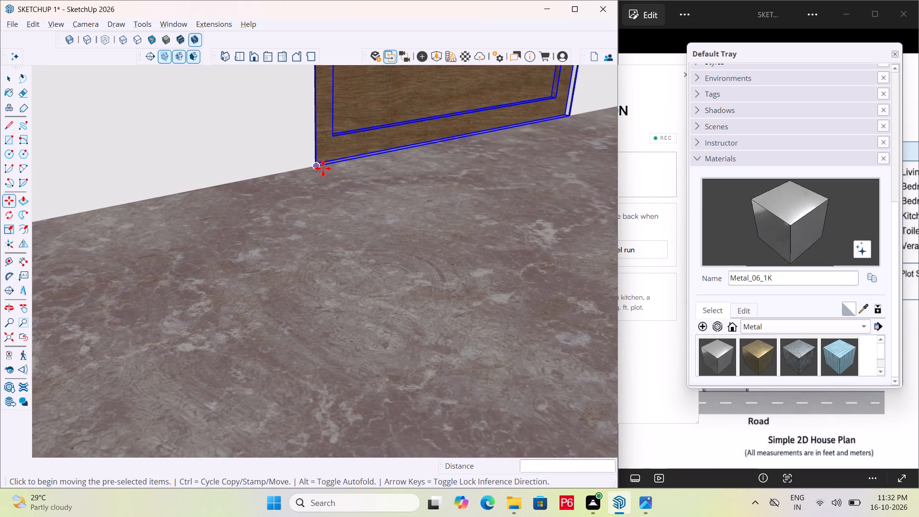
key(ctrl+s)
key(ctrl+s)
ctrl+scroll(340, 171, down, 7)
key(ctrl+s)
key(ctrl+s)
key(ctrl+s)
ctrl+scroll(466, 185, down, 4)
key(ctrl+s)
key(ctrl+s)
key(ctrl+s)
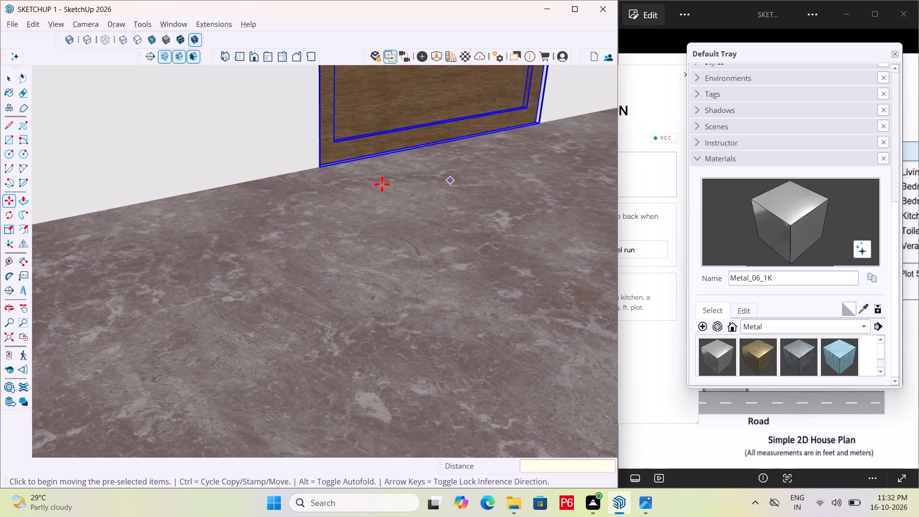
key(ctrl+s)
scroll(379, 184, down, 14)
scroll(409, 177, down, 7)
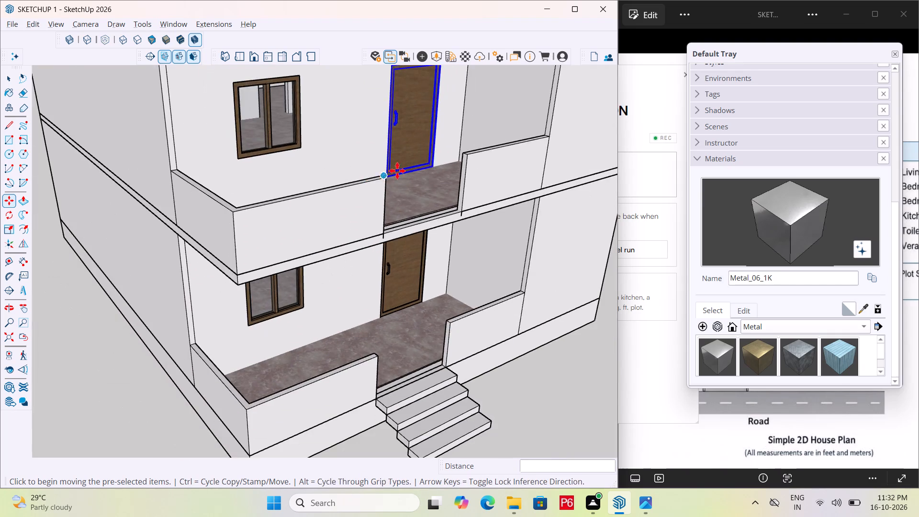
scroll(408, 178, down, 4)
key(space)
click(578, 272)
Inside the upper-floor wall group, push/pull the balcony parapet's end face about 5' 7" across the gap to the opposite parapet.
middle_drag(451, 202, 301, 164)
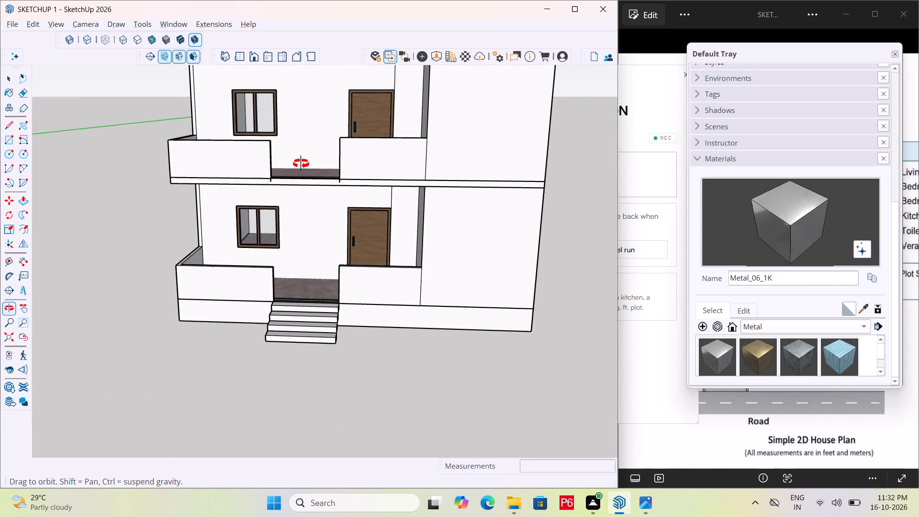
middle_drag(301, 164, 547, 197)
scroll(480, 150, up, 11)
middle_drag(451, 169, 495, 220)
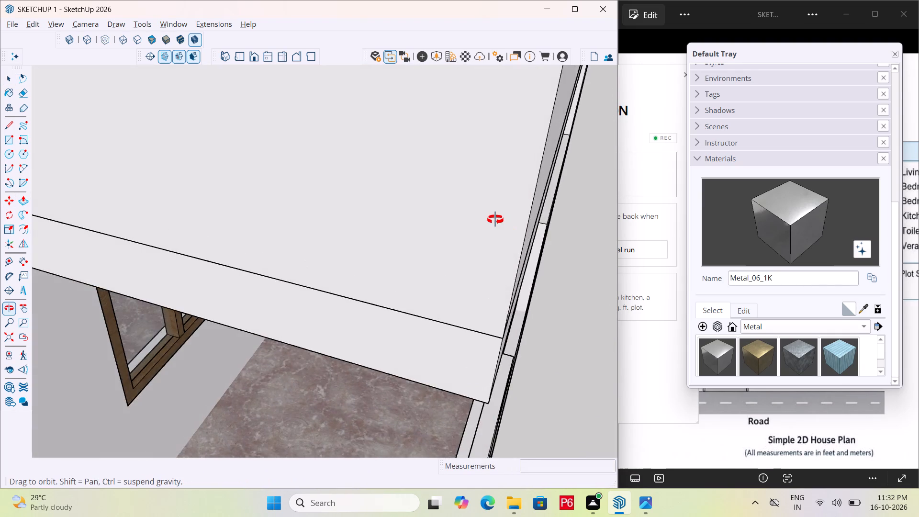
middle_drag(495, 220, 375, 187)
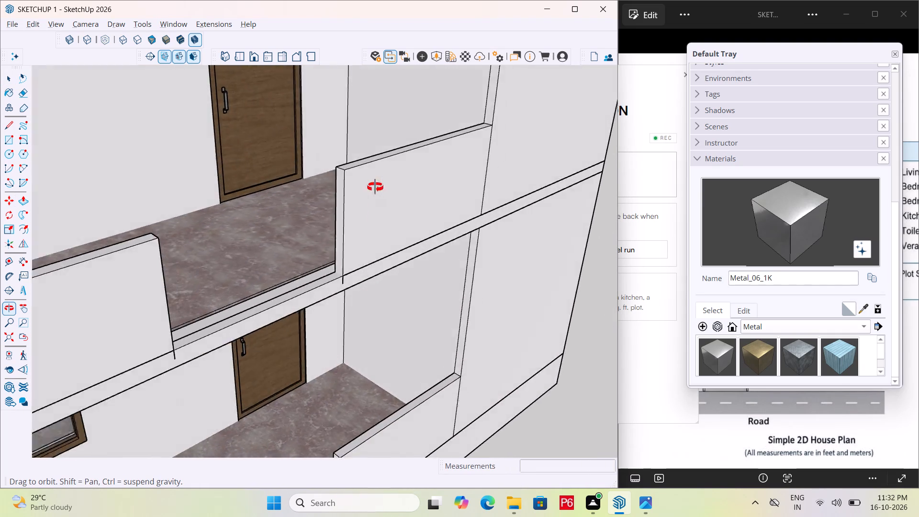
middle_drag(375, 187, 429, 183)
scroll(441, 183, up, 4)
double_click(415, 201)
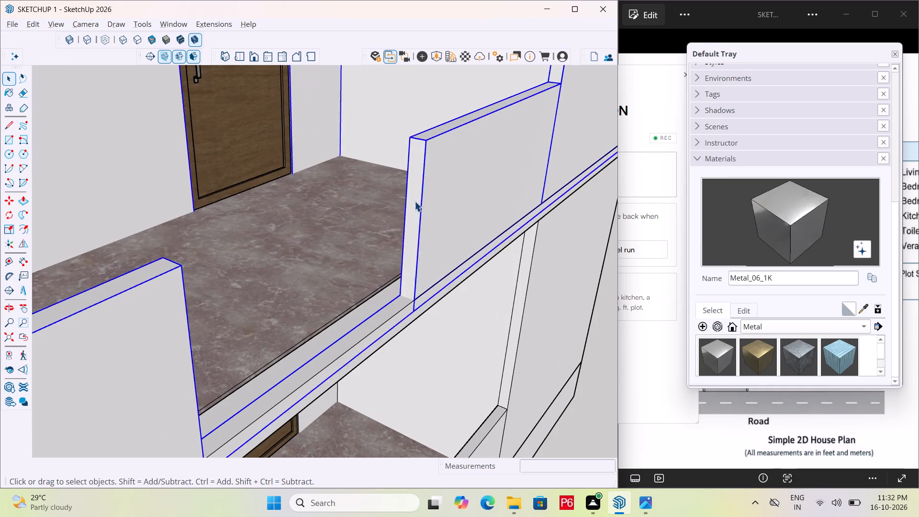
double_click(415, 196)
key(p)
click(417, 188)
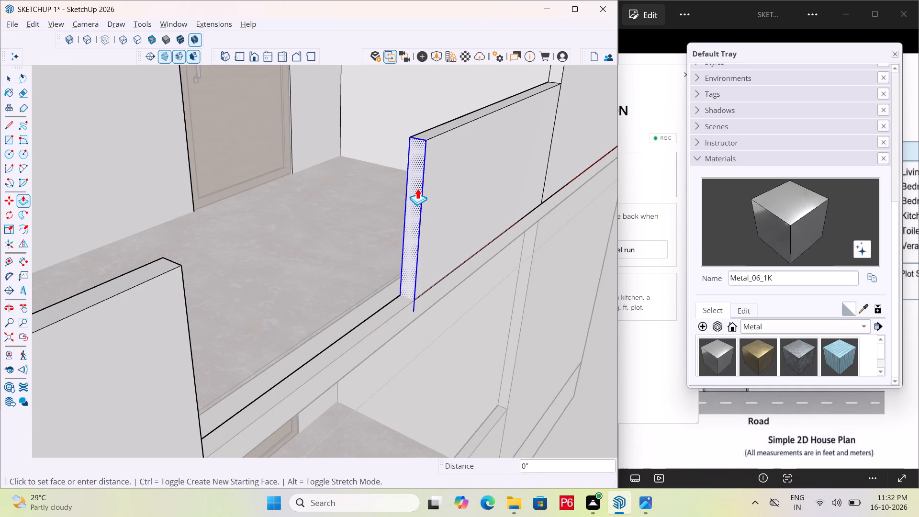
click(188, 334)
scroll(298, 237, down, 7)
middle_drag(218, 235, 329, 207)
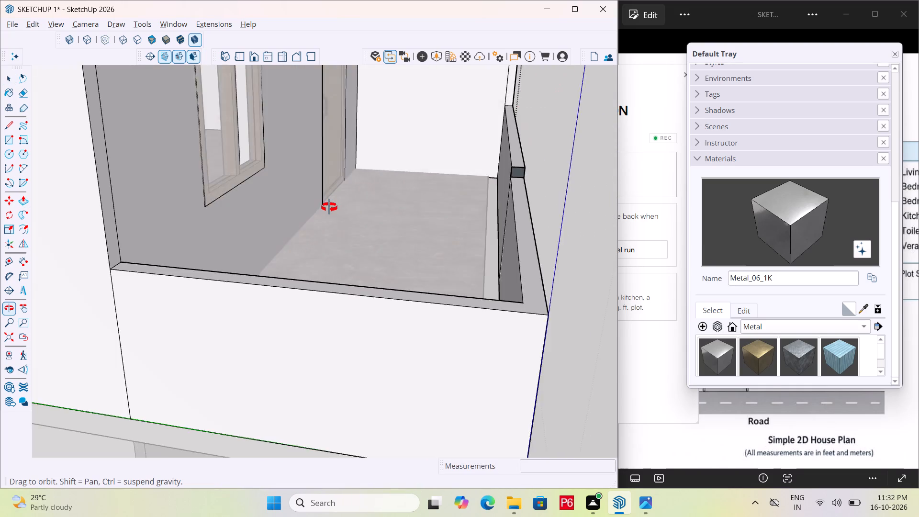
middle_drag(329, 207, 200, 222)
scroll(211, 194, down, 7)
key(space)
click(515, 205)
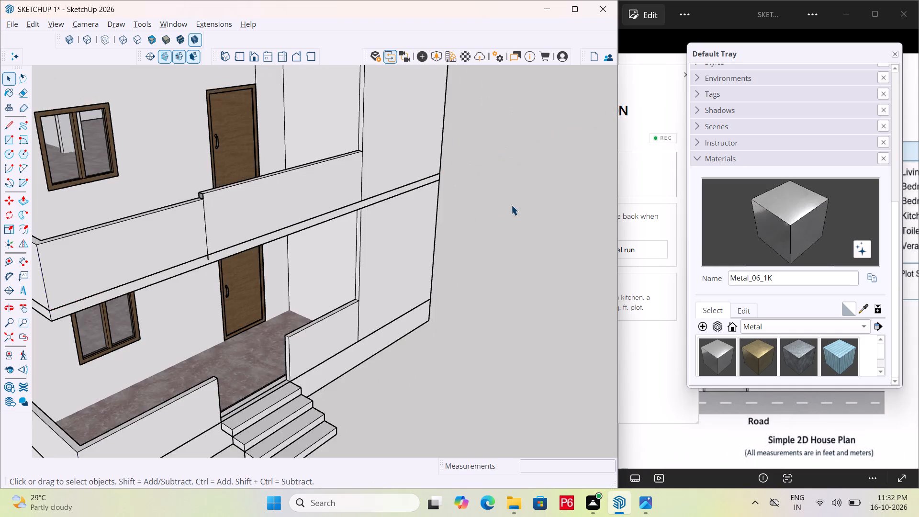
Push the top face of the new balcony parapet section down 3 1/4" to level it with the adjoining parapet.
middle_drag(118, 188, 269, 194)
scroll(293, 201, up, 3)
scroll(398, 213, up, 5)
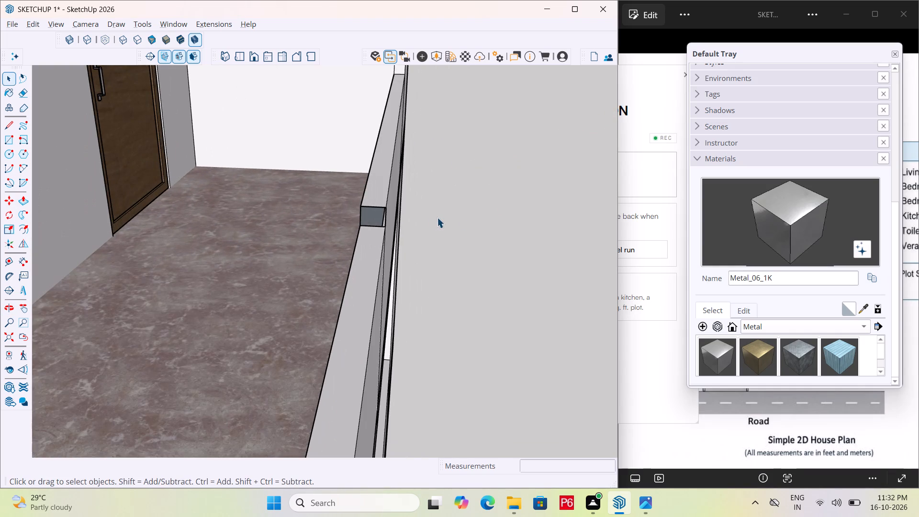
middle_drag(400, 210, 392, 230)
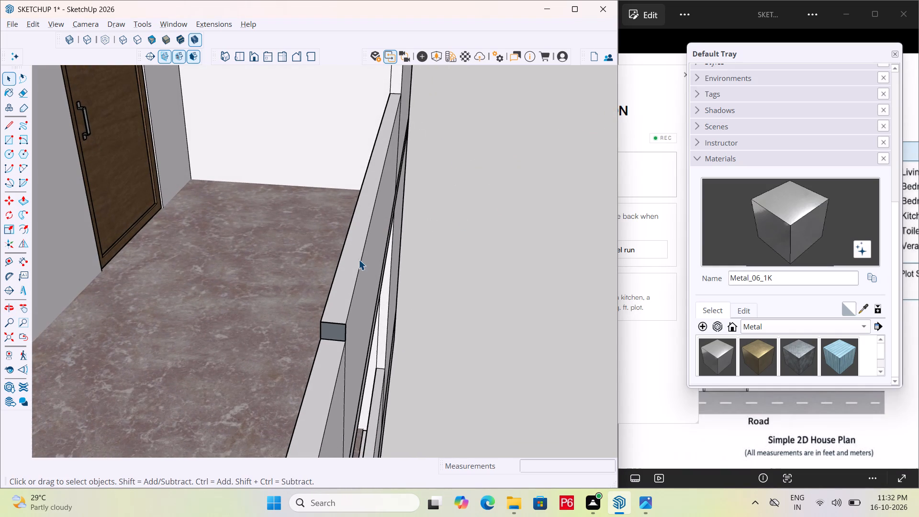
click(357, 262)
double_click(349, 258)
click(354, 252)
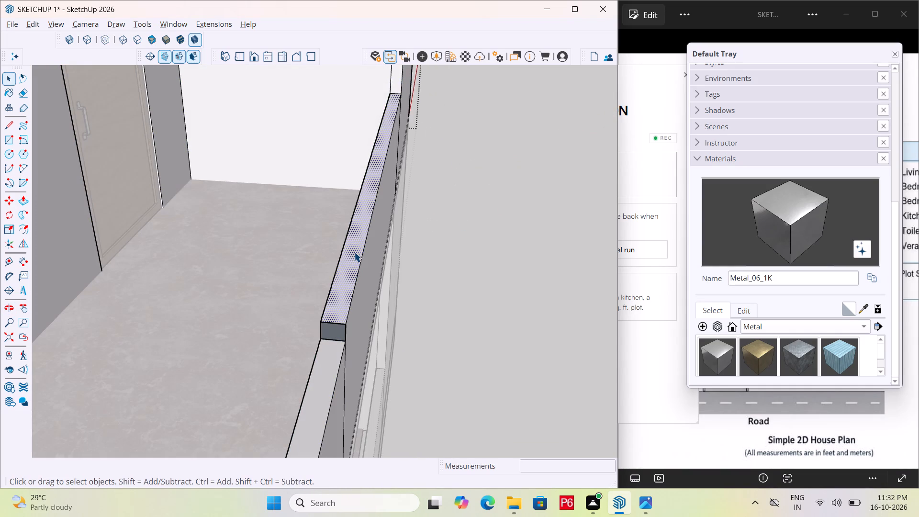
key(p)
click(354, 252)
drag(327, 358, 328, 349)
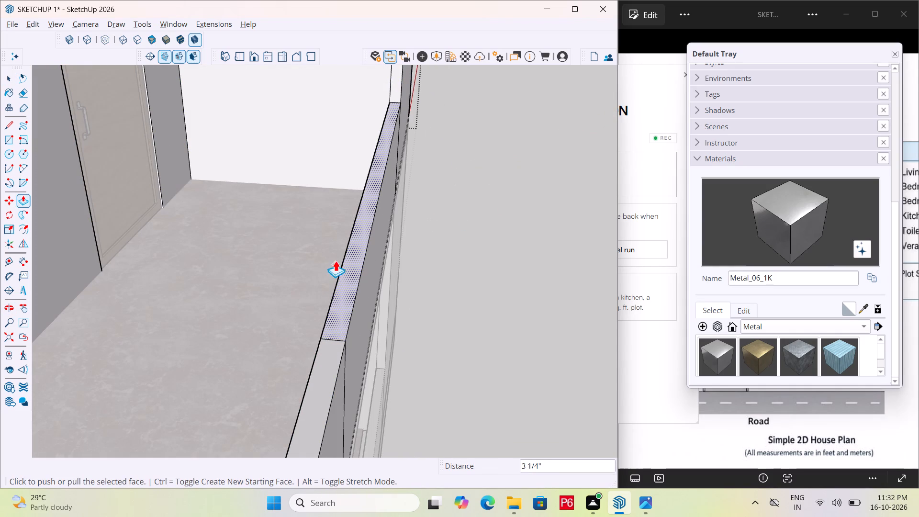
Save the model with the levelled balcony parapet, clear the selection and leave the upper-floor wall group.
scroll(336, 260, down, 7)
key(ctrl+s)
key(ctrl+s)
key(ctrl+s)
key(ctrl+s)
key(ctrl+s)
ctrl+scroll(323, 242, down, 4)
key(ctrl+s)
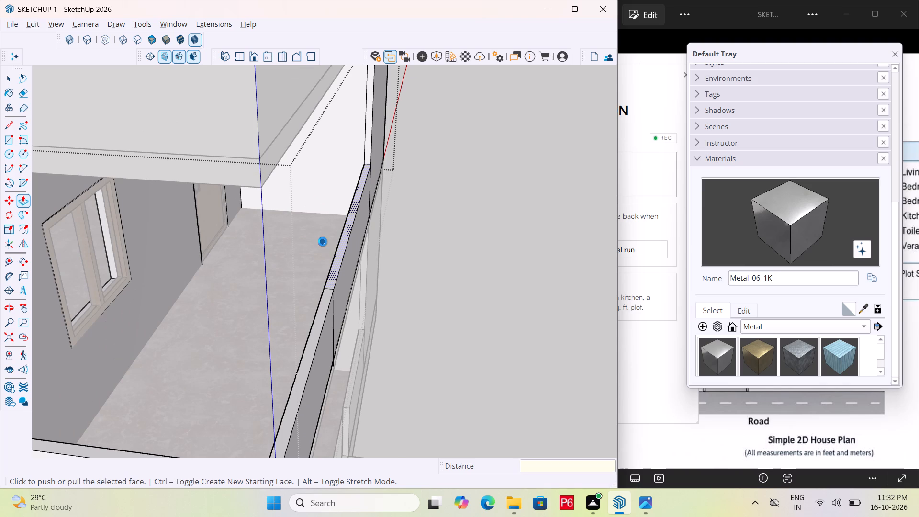
key(space)
click(447, 212)
middle_drag(463, 206, 239, 201)
scroll(459, 206, down, 1)
scroll(284, 174, down, 6)
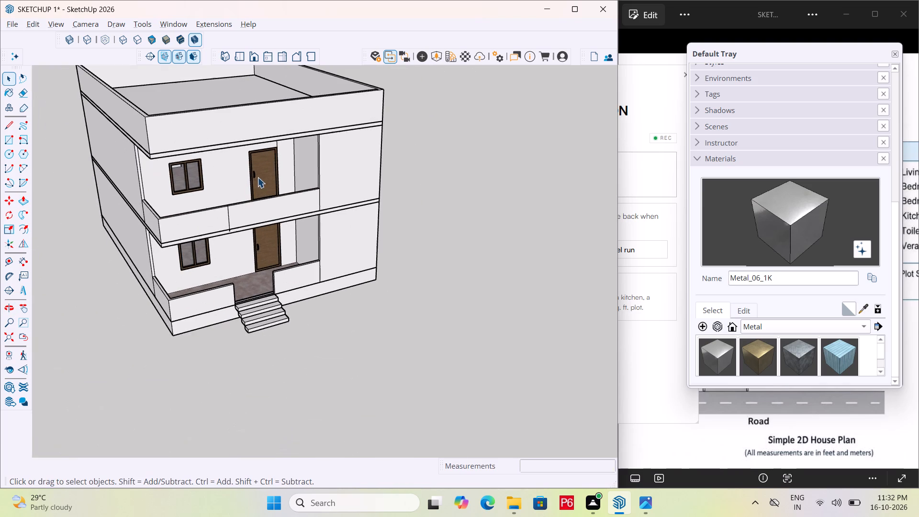
triple_click(423, 225)
Inside the upper-floor wall group, erase the vertical seam line on the balcony parapet's outer face.
scroll(229, 219, up, 1)
middle_drag(231, 217, 287, 196)
scroll(282, 198, up, 3)
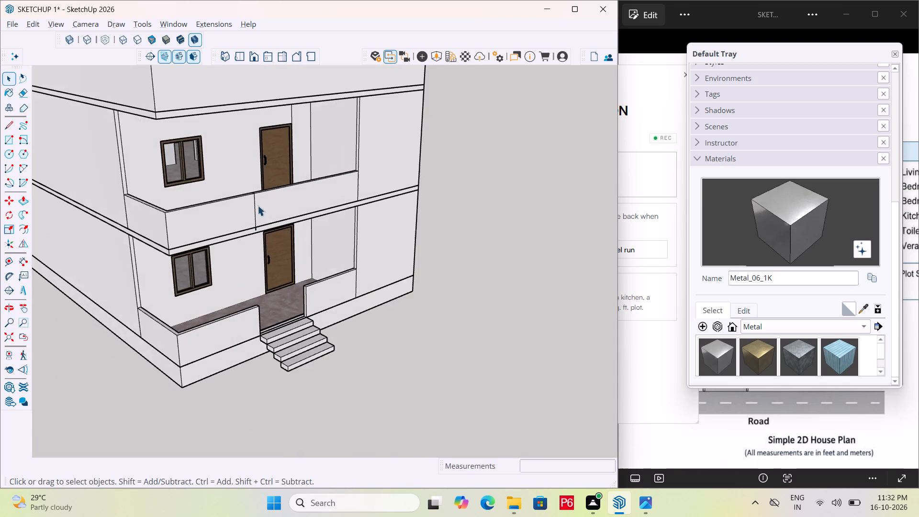
scroll(258, 205, up, 5)
key(r)
key(Escape)
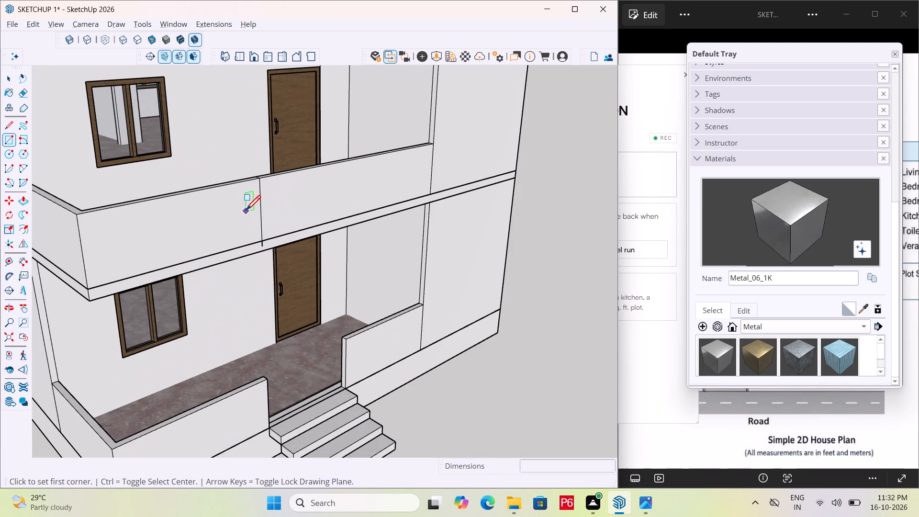
key(space)
triple_click(280, 189)
click(253, 197)
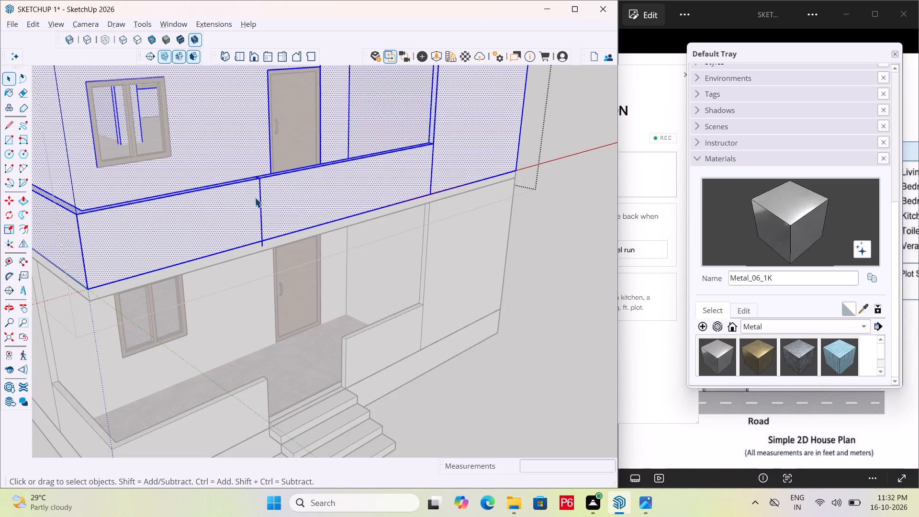
click(258, 197)
key(e)
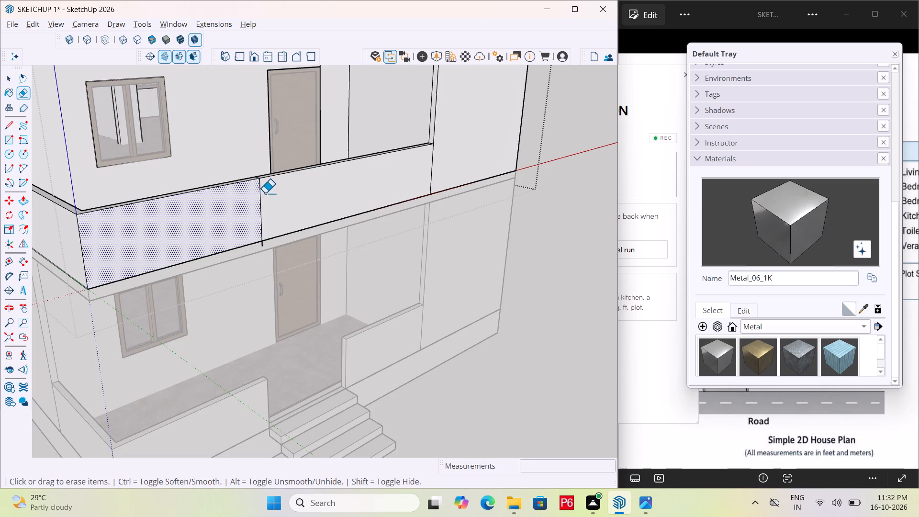
click(260, 196)
Erase the seam lines across the balcony parapet's top and inner face, and leave the wall group.
middle_drag(209, 194, 502, 234)
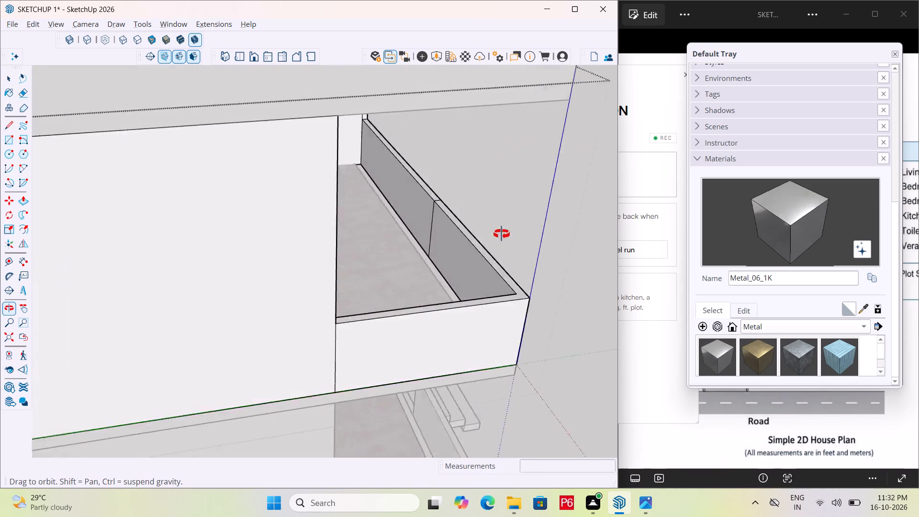
middle_drag(502, 234, 441, 217)
scroll(439, 204, up, 9)
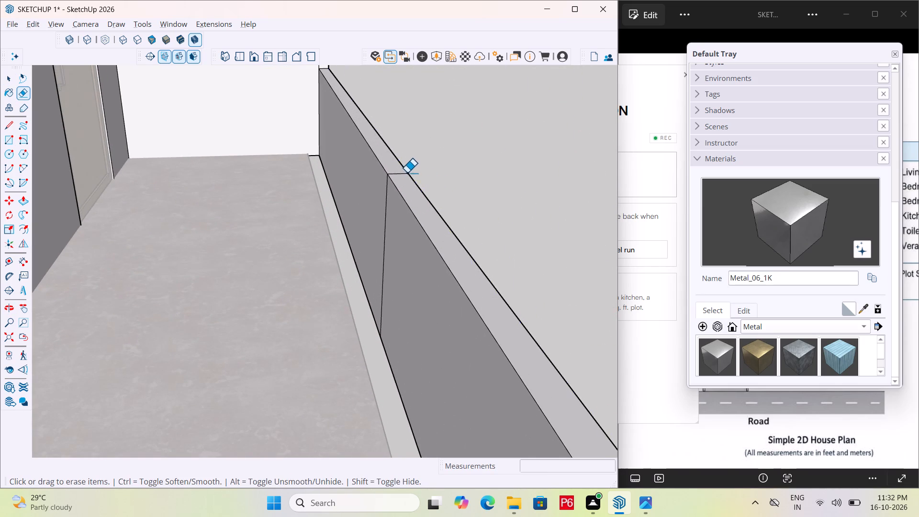
click(407, 173)
click(403, 173)
key(ctrl+z)
double_click(395, 174)
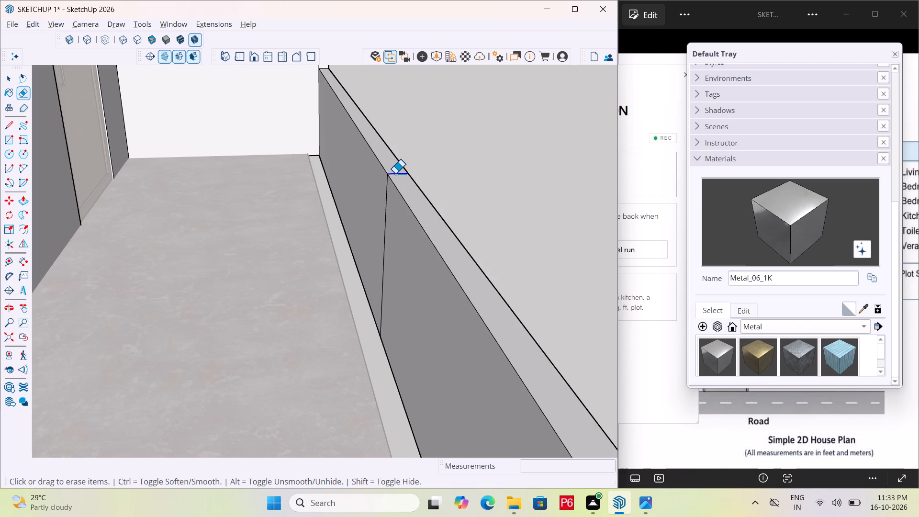
drag(381, 193, 387, 199)
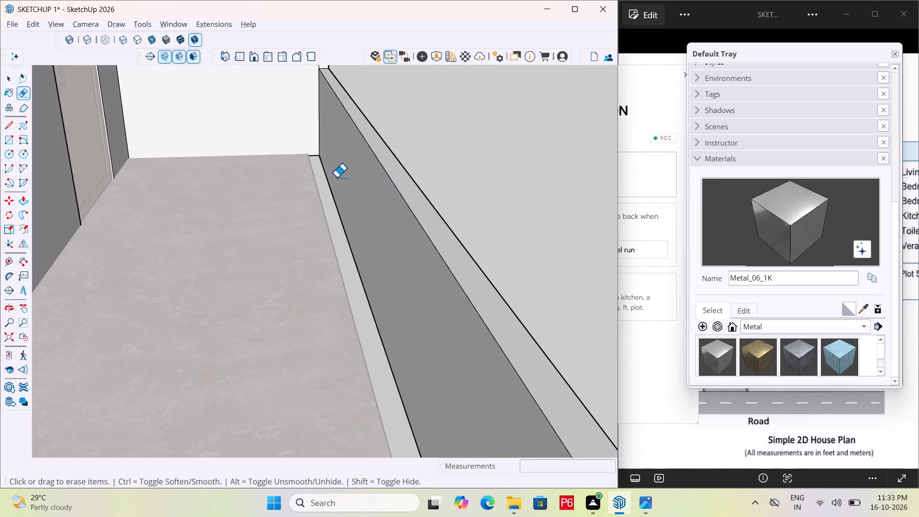
scroll(336, 178, down, 6)
middle_drag(448, 205, 102, 204)
key(space)
click(563, 282)
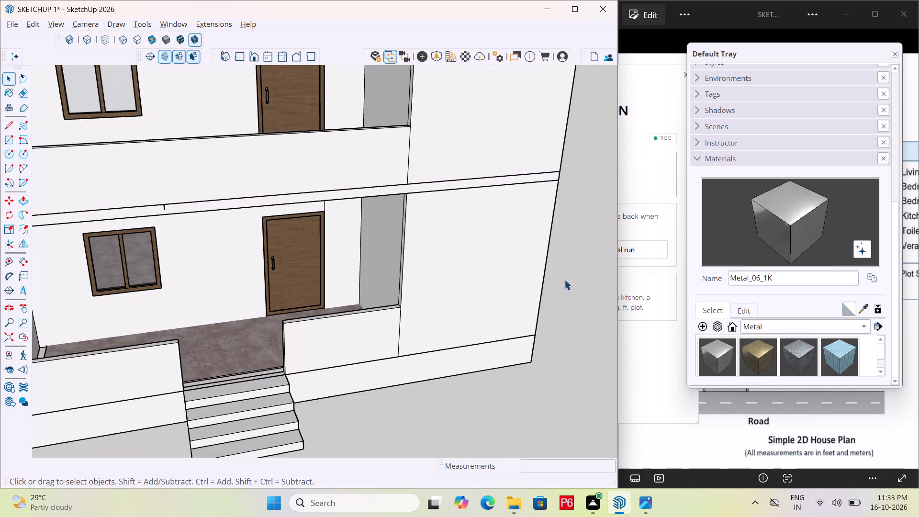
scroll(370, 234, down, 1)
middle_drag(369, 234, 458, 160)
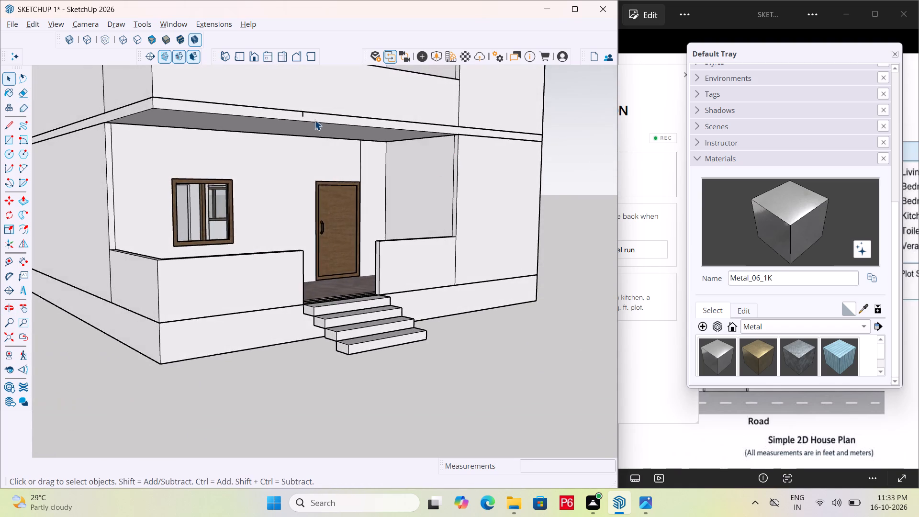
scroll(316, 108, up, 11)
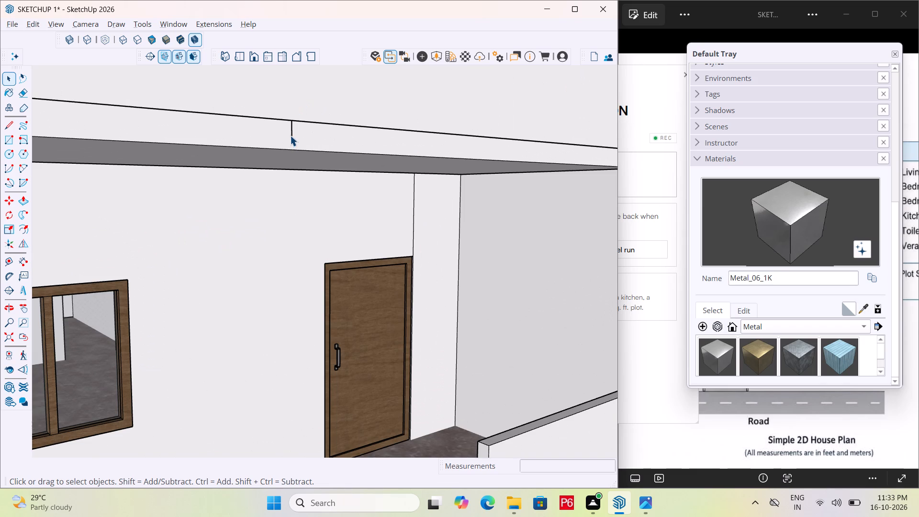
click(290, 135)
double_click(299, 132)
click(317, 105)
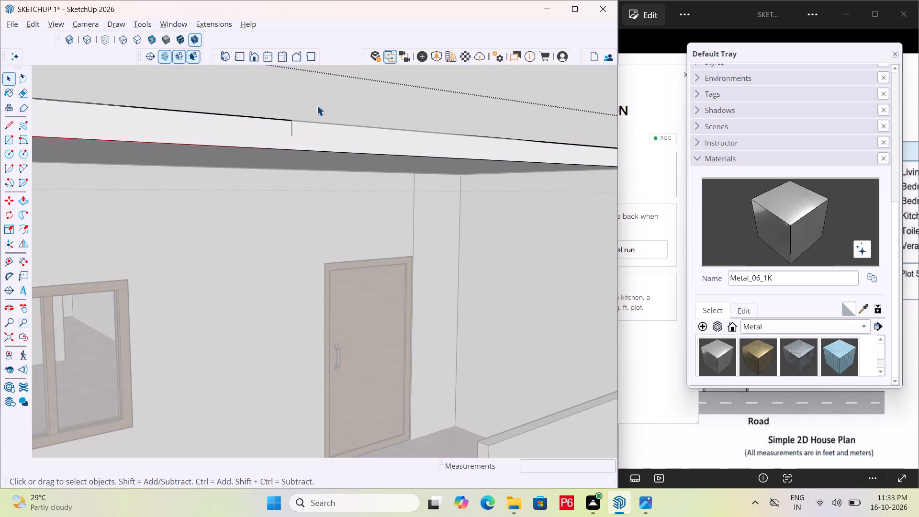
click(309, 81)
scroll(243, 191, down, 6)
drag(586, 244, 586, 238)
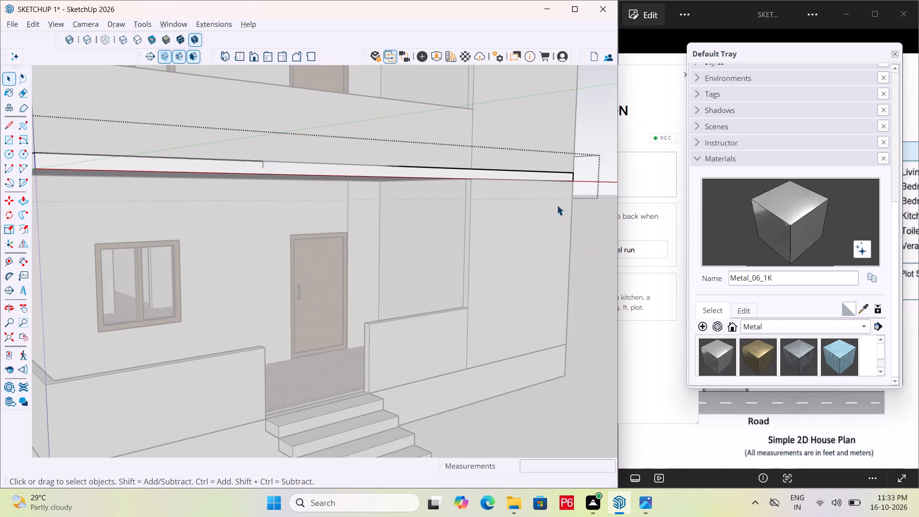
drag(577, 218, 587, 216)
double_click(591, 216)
Inside the upper-floor wall group, erase the leftover short vertical line over the slab edge below the parapet, and leave the group.
scroll(273, 165, up, 9)
click(263, 161)
double_click(270, 161)
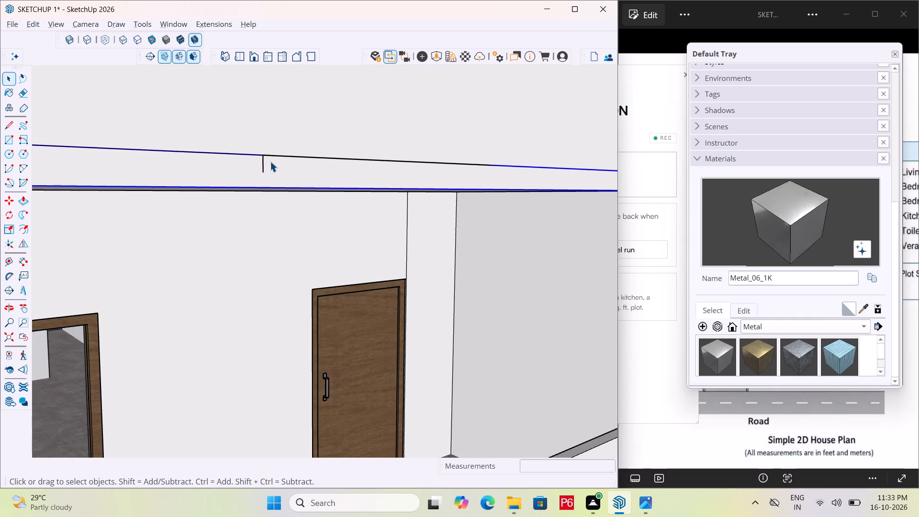
click(289, 128)
double_click(294, 124)
scroll(230, 159, down, 6)
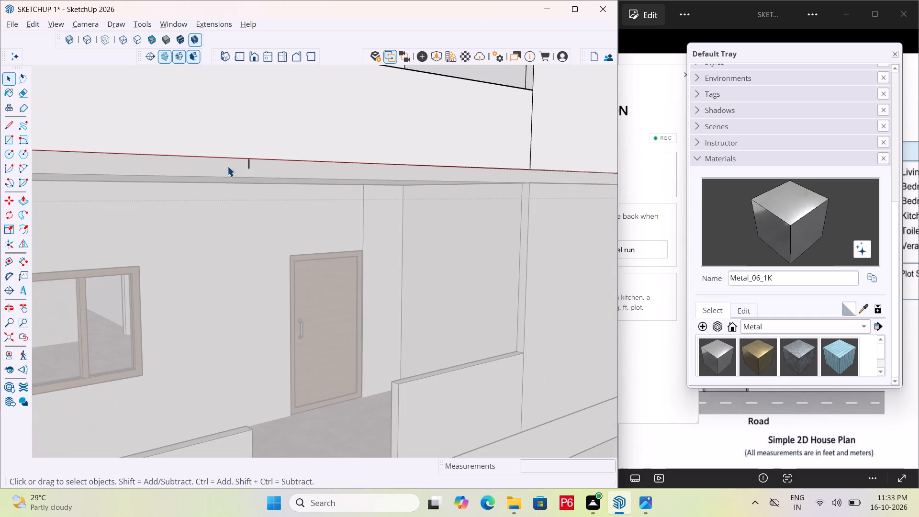
double_click(271, 139)
scroll(256, 149, up, 5)
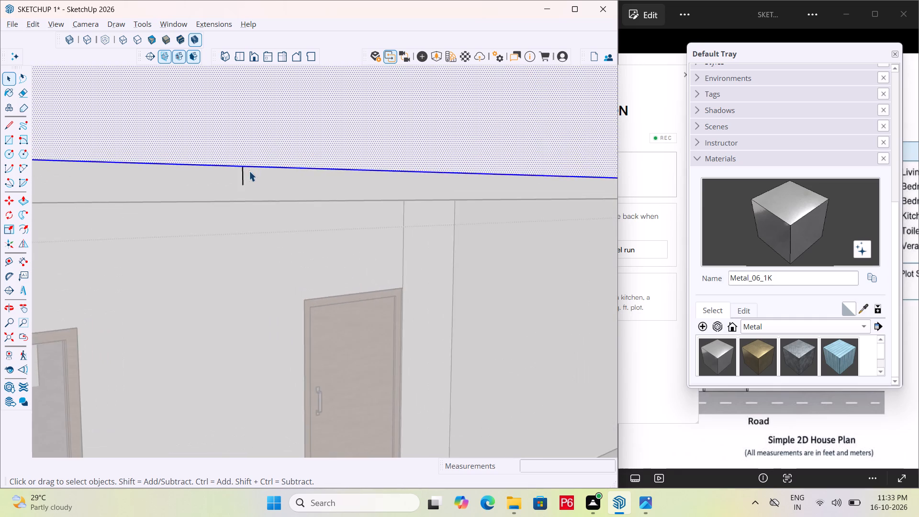
scroll(249, 171, up, 3)
key(e)
click(245, 179)
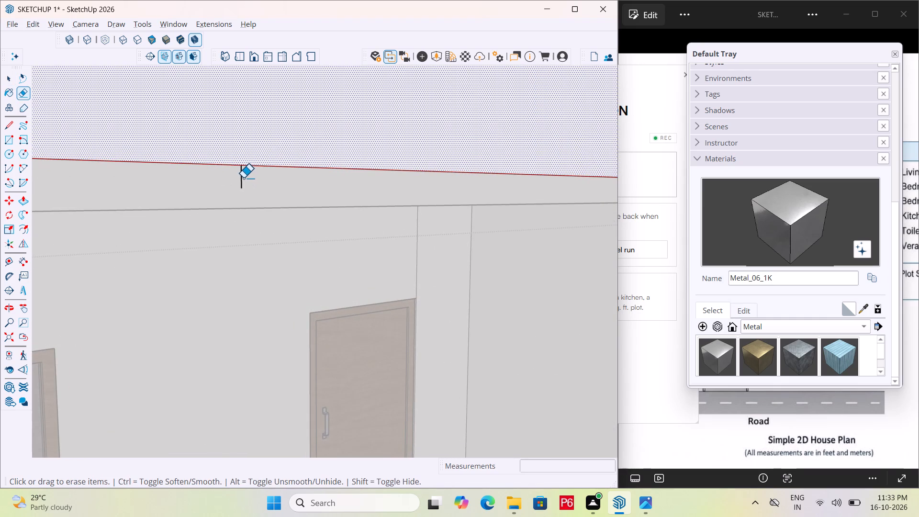
click(243, 176)
scroll(284, 175, down, 13)
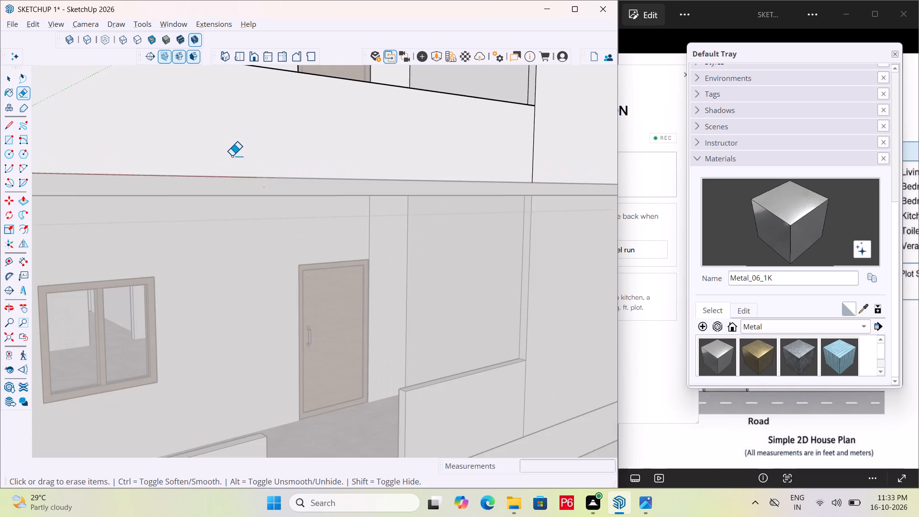
scroll(232, 156, down, 1)
middle_drag(232, 156, 328, 300)
key(space)
double_click(565, 230)
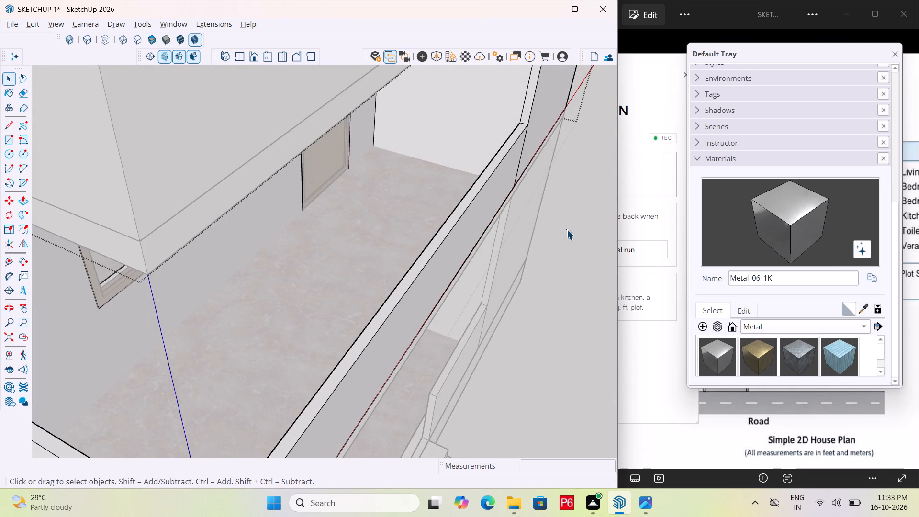
Save the model with the cleaned-up, continuous balcony parapet.
scroll(345, 166, down, 5)
middle_drag(338, 187, 270, 167)
key(ctrl+s)
key(ctrl+s)
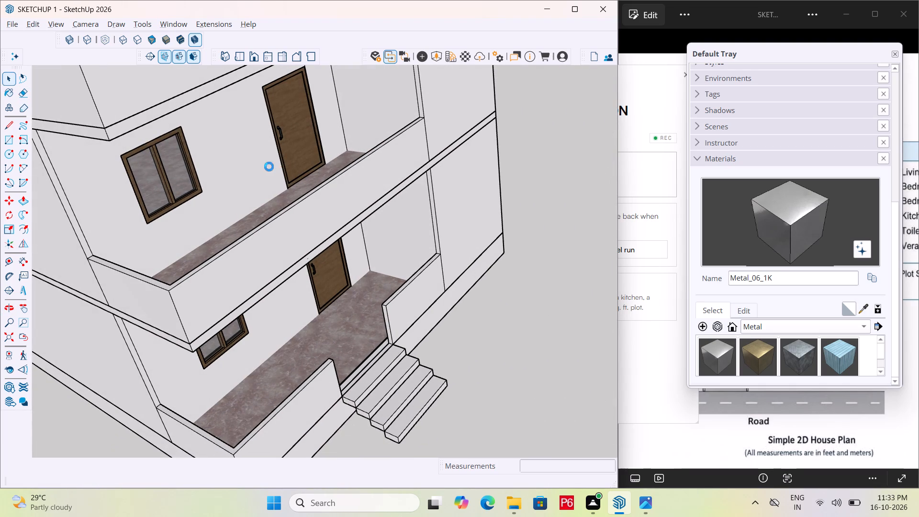
key(ctrl+s)
key(ctrl+s)
key(ctrl+s)
key(ctrl+s)
key(ctrl+s)
Examine the whole house exterior from all sides.
scroll(422, 210, down, 6)
scroll(340, 194, down, 6)
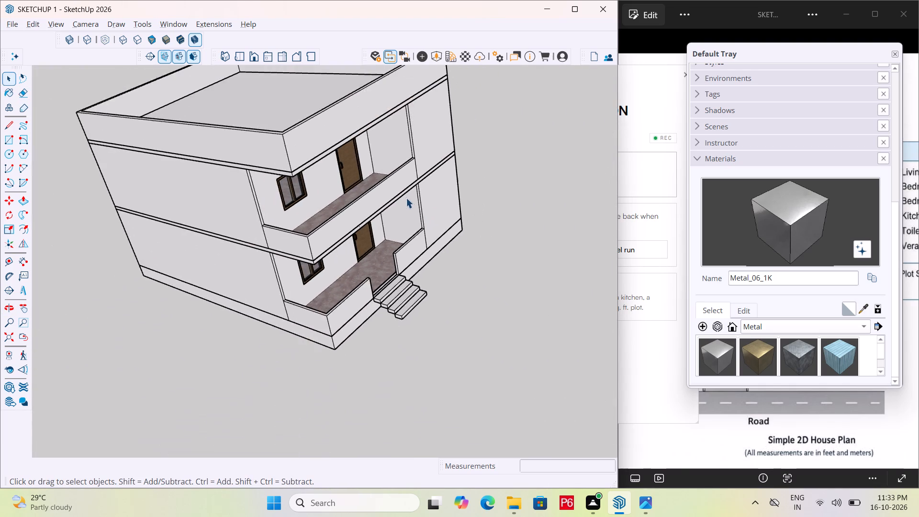
middle_drag(369, 219, 309, 165)
scroll(344, 236, down, 5)
middle_drag(291, 214, 110, 204)
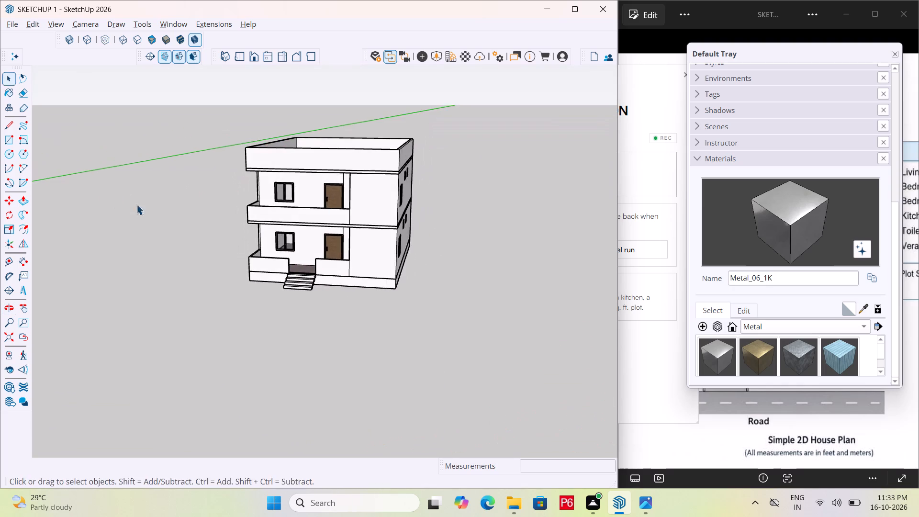
middle_drag(516, 207, 245, 200)
middle_drag(466, 216, 235, 216)
middle_drag(454, 211, 455, 211)
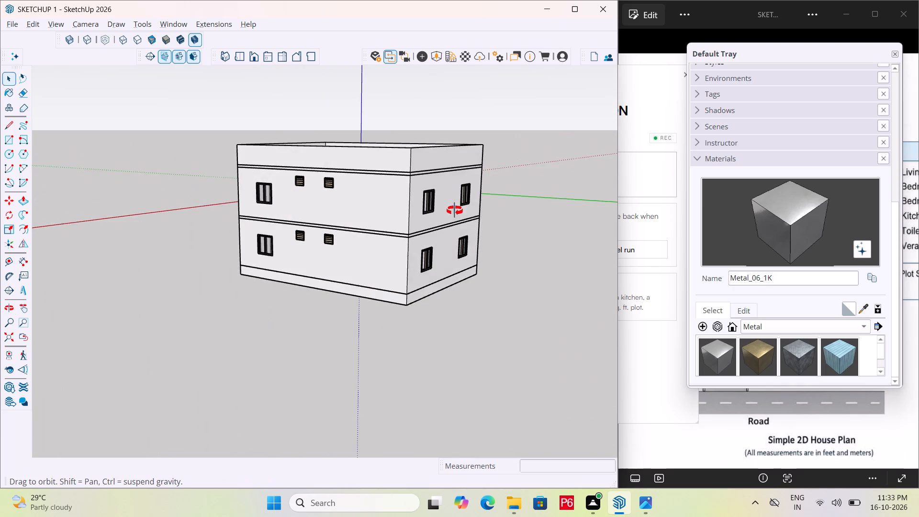
middle_drag(455, 211, 209, 210)
middle_drag(464, 211, 195, 214)
middle_drag(440, 217, 230, 221)
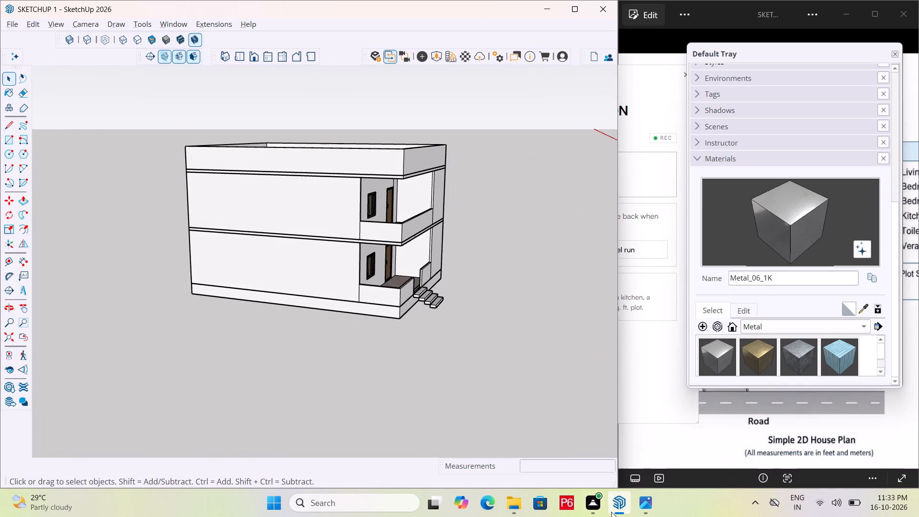
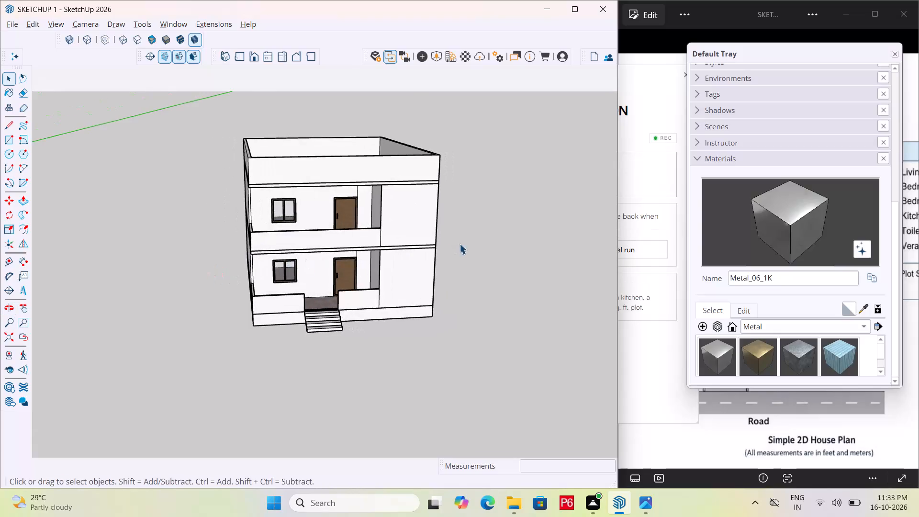
Examine the house exterior from the front and both sides.
middle_drag(459, 244, 295, 277)
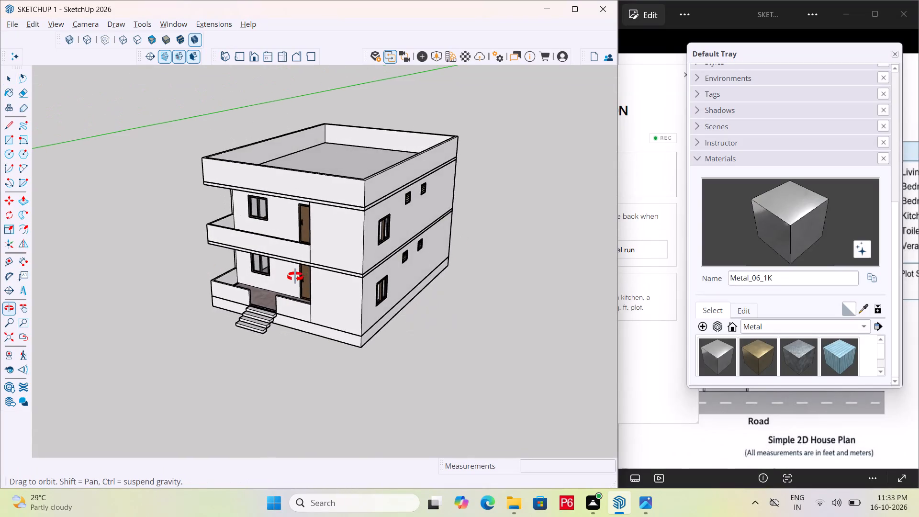
middle_drag(295, 277, 388, 279)
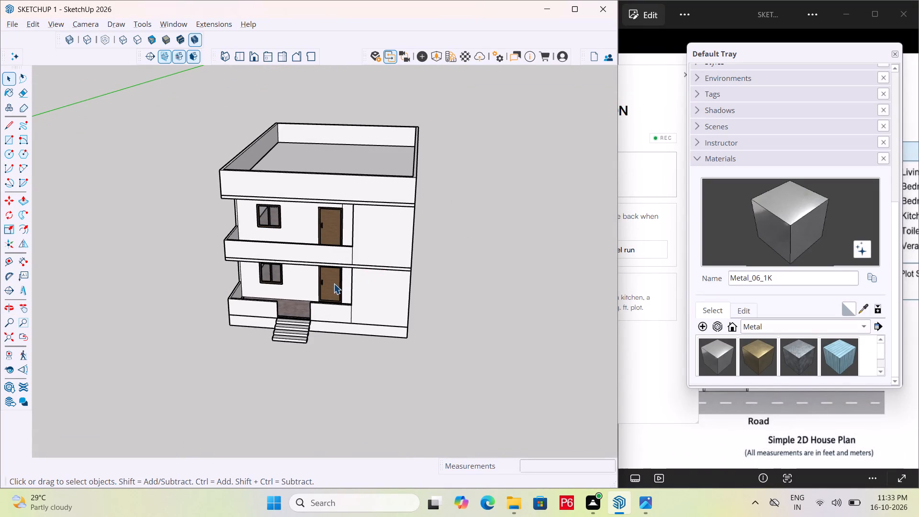
middle_drag(302, 264, 391, 259)
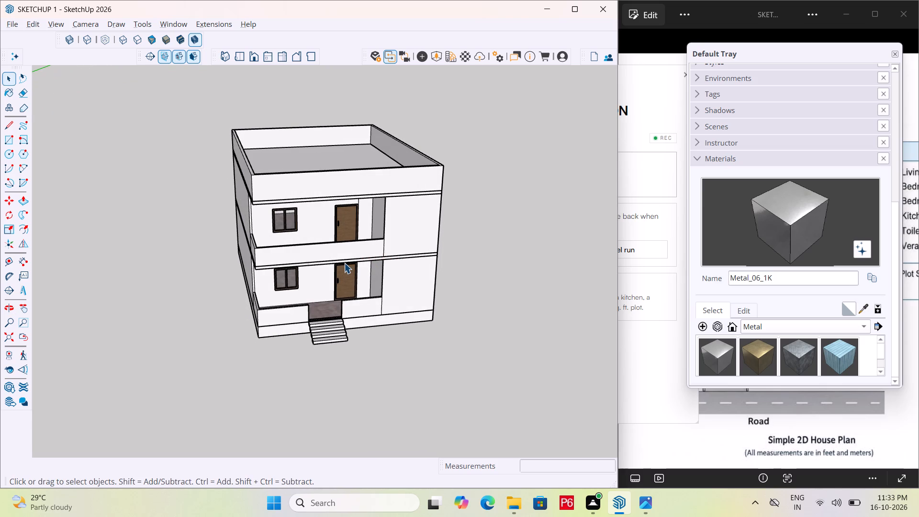
middle_drag(312, 261, 523, 255)
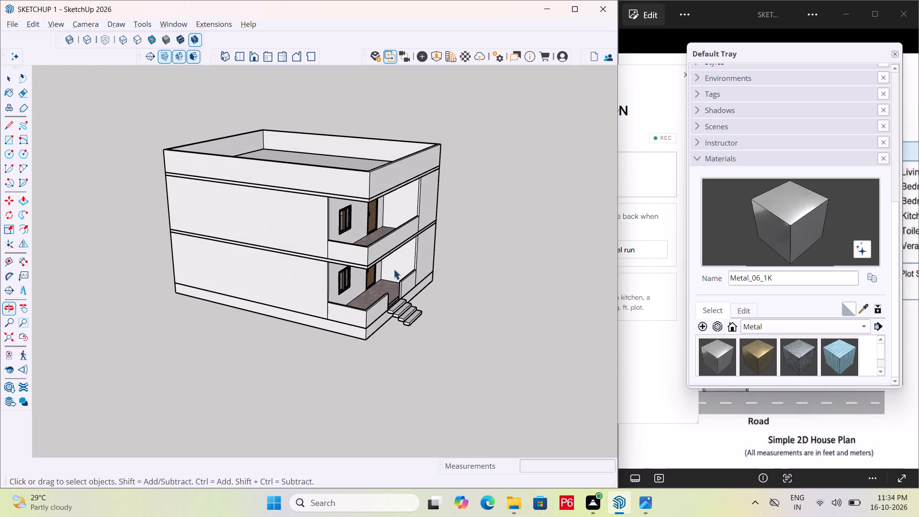
middle_drag(419, 279, 319, 326)
middle_drag(458, 248, 199, 179)
middle_drag(312, 240, 264, 280)
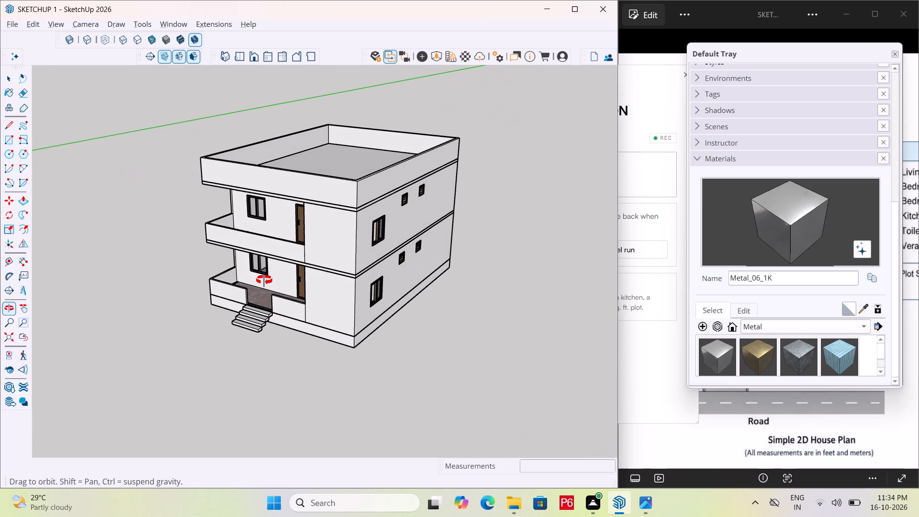
middle_drag(264, 280, 264, 280)
middle_drag(325, 295, 367, 278)
Draw a 25' by 9' 3" rectangle on the solid front wall beside the verandas, from plinth top to parapet top.
key(r)
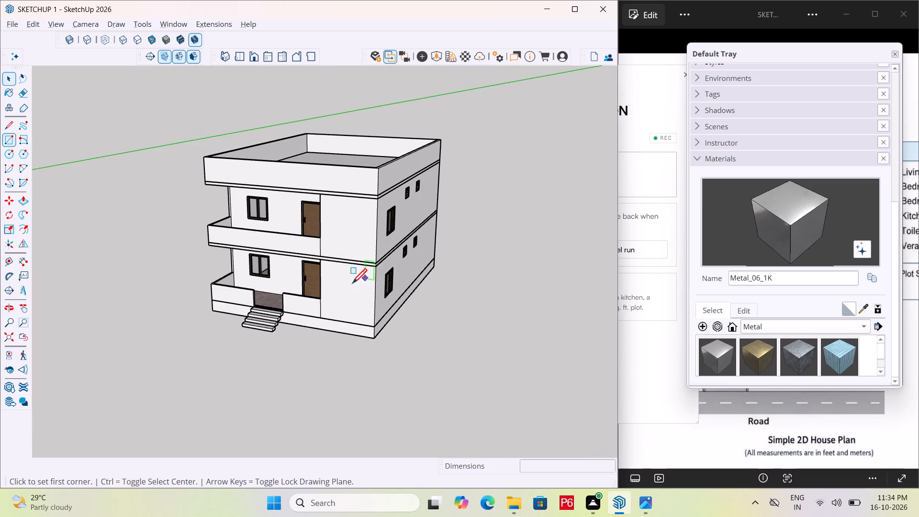
scroll(338, 311, up, 5)
scroll(333, 290, down, 4)
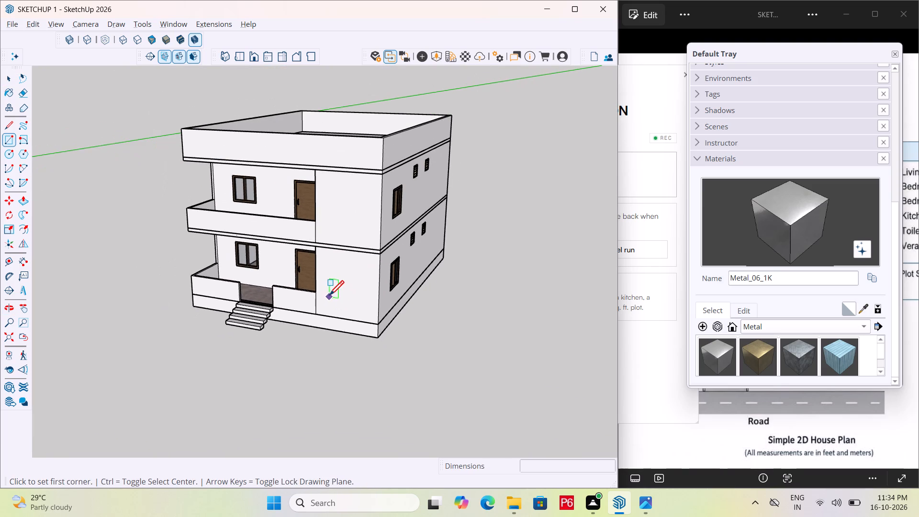
scroll(318, 329, up, 11)
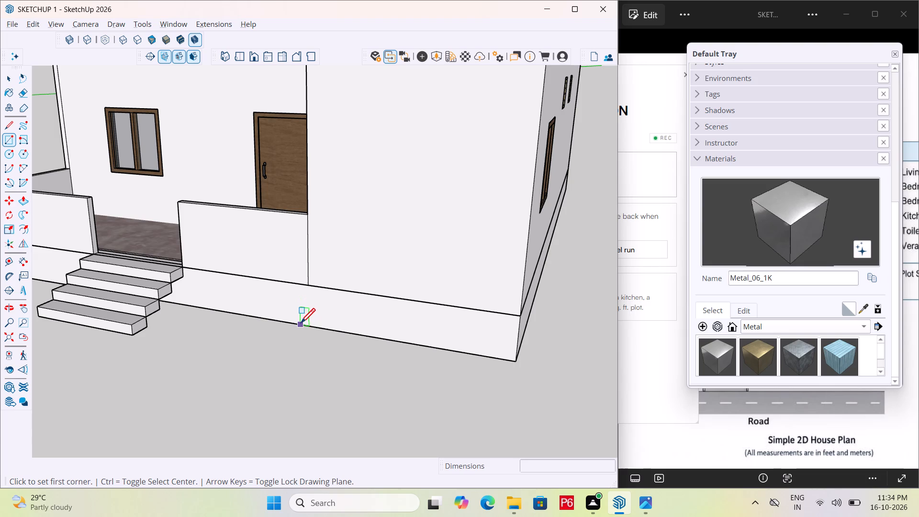
click(308, 285)
scroll(370, 247, down, 6)
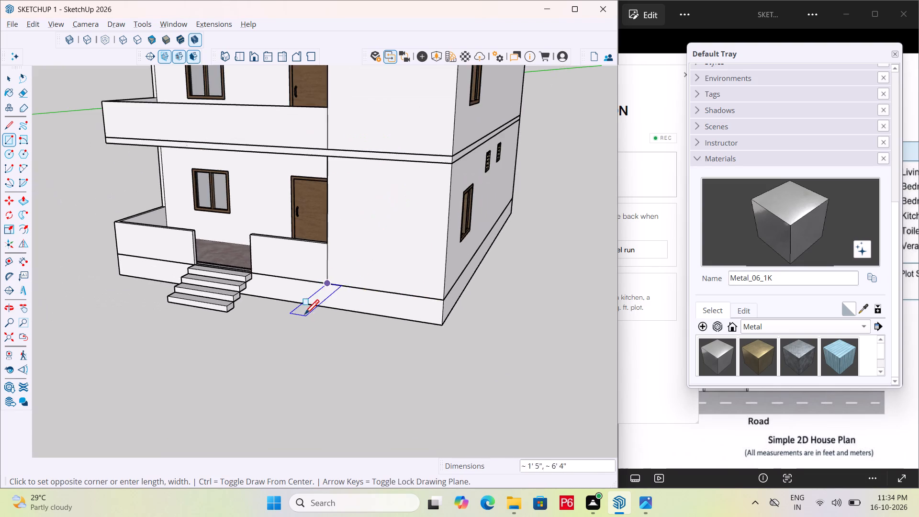
scroll(304, 315, down, 6)
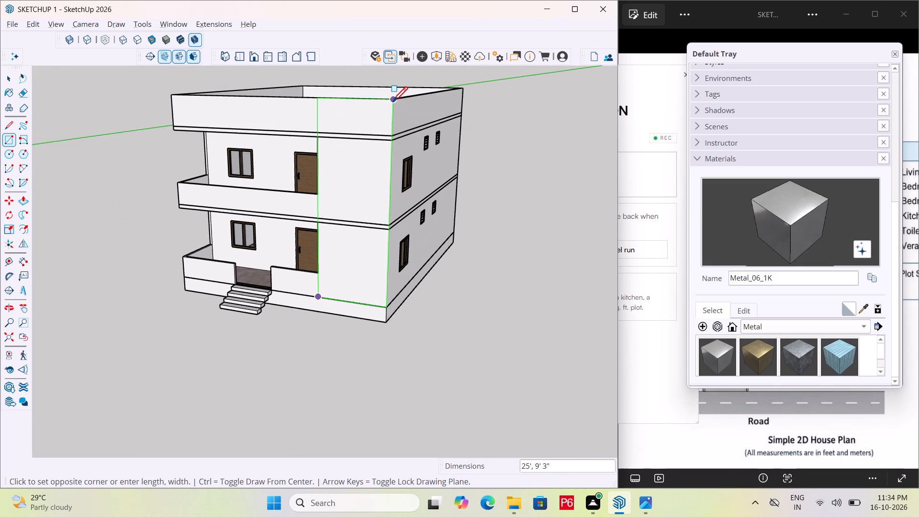
click(393, 103)
Make the new front wall rectangle, including its edges, a group.
key(space)
click(373, 167)
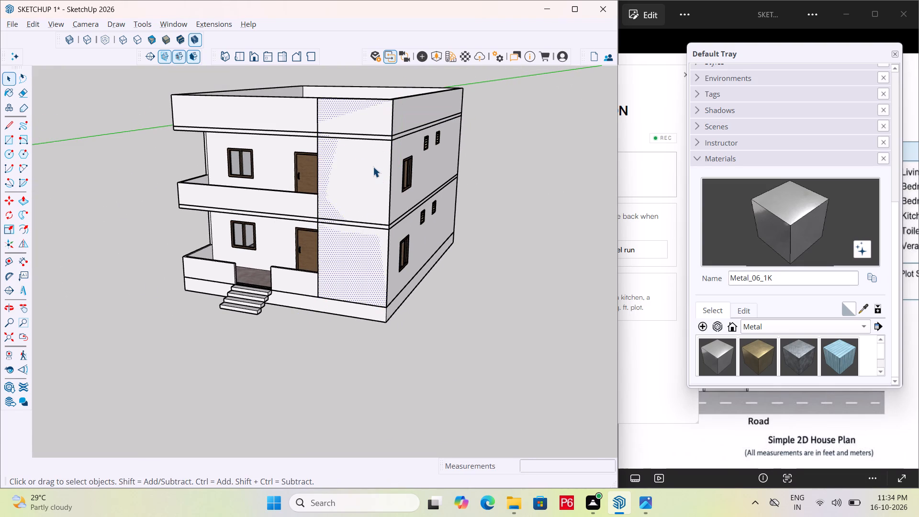
double_click(373, 167)
right_click(373, 167)
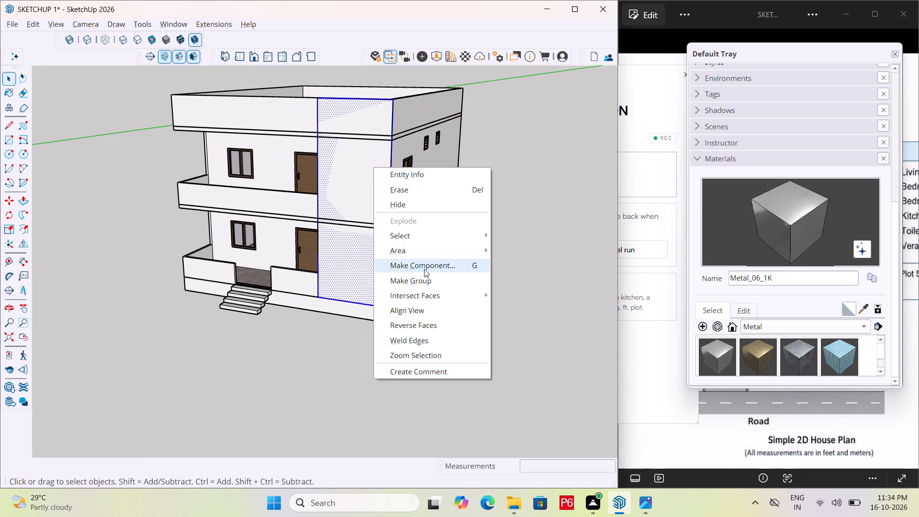
click(430, 283)
click(493, 243)
key(space)
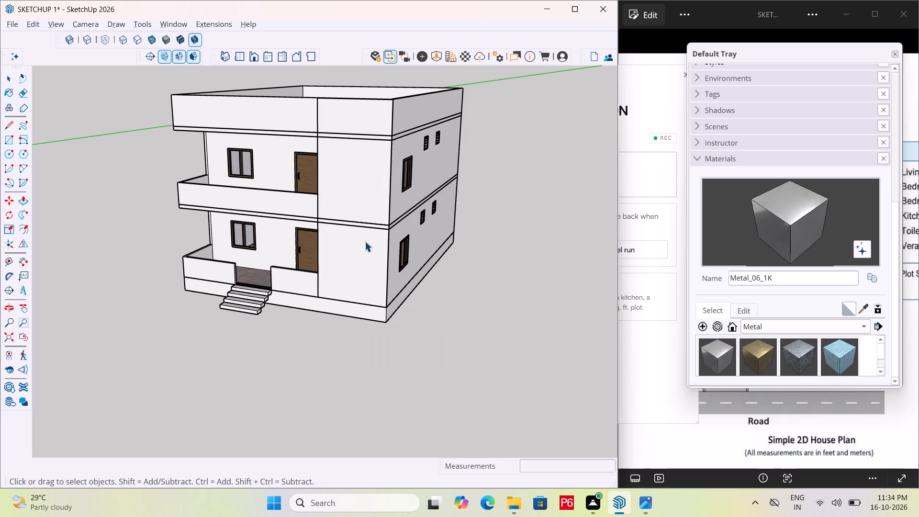
Inside the front panel group, extrude the face 6" outward, save the model, and leave the group.
double_click(357, 187)
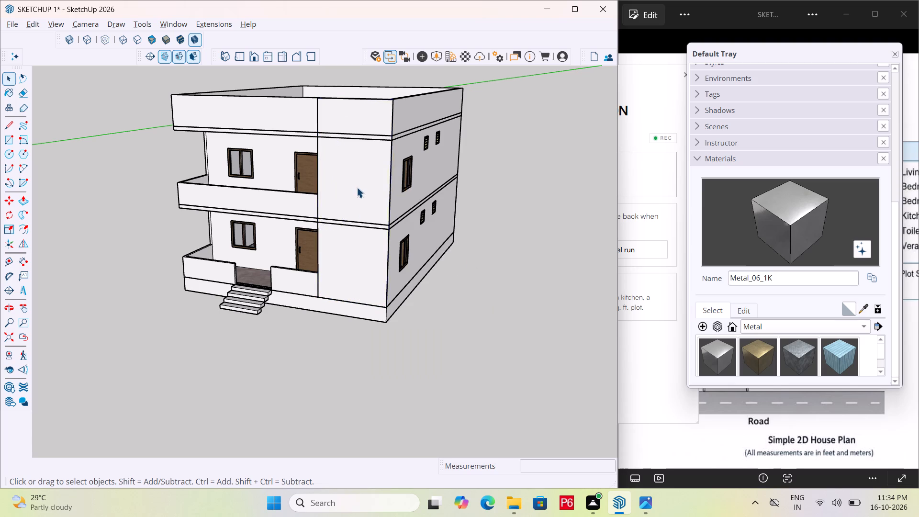
key(p)
click(357, 187)
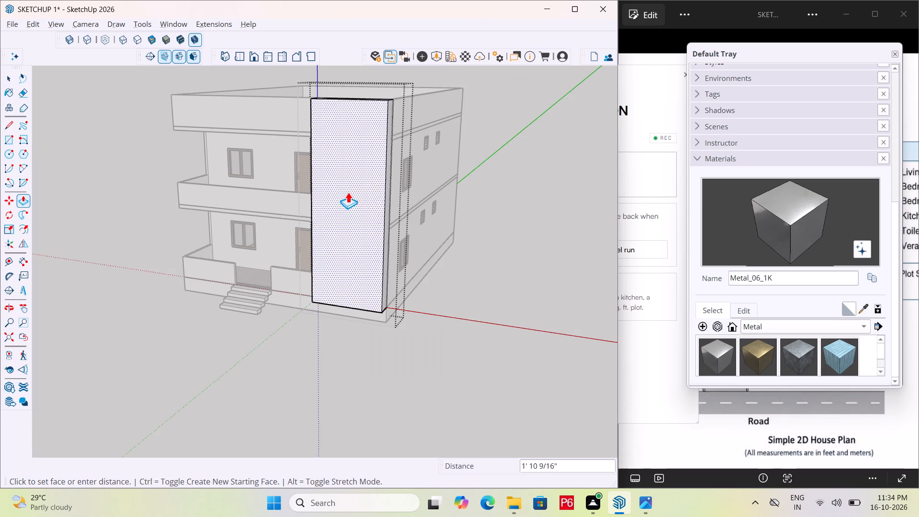
middle_drag(348, 192, 275, 186)
text(6")
key(Return)
key(ctrl+s)
key(ctrl+s)
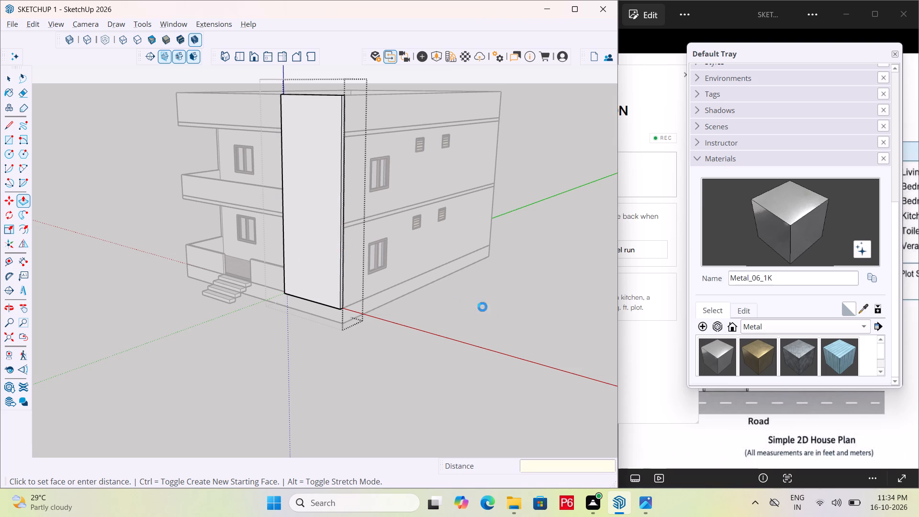
key(space)
click(517, 298)
Inside the front panel group, extend the top face 2' above the roof parapet, and leave the group.
middle_drag(241, 241, 650, 235)
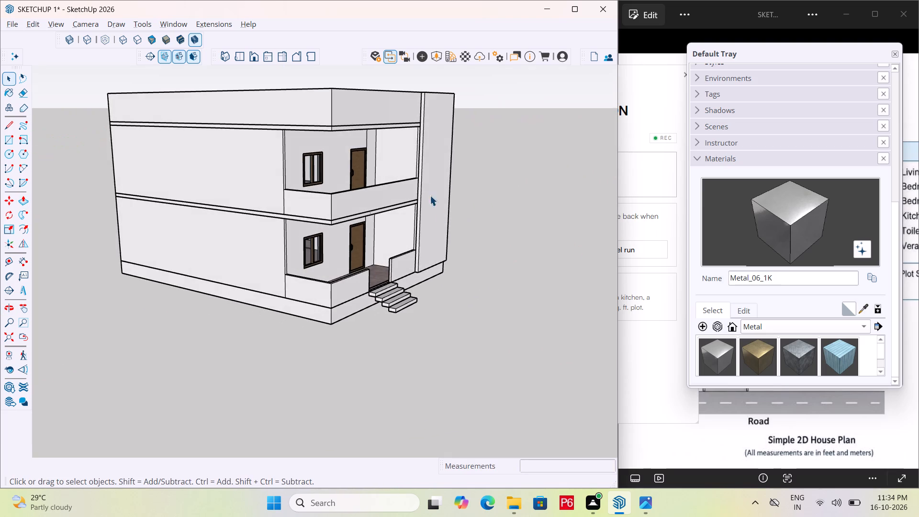
scroll(422, 125, up, 1)
middle_drag(423, 128, 431, 202)
middle_drag(422, 118, 336, 225)
scroll(461, 199, up, 8)
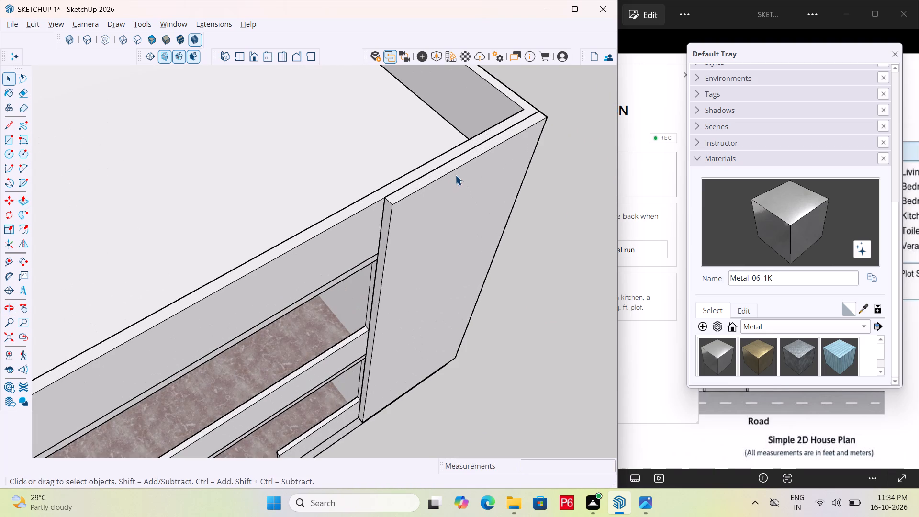
click(445, 170)
double_click(443, 169)
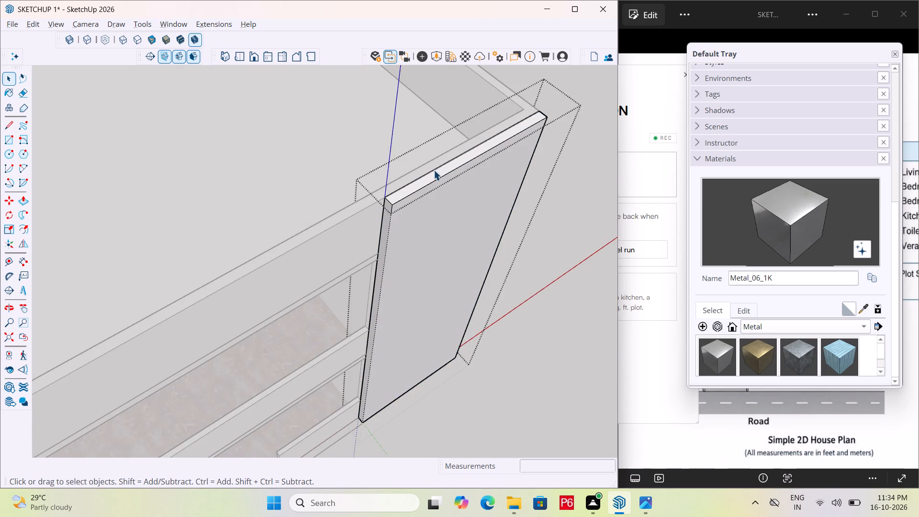
click(429, 176)
scroll(443, 169, up, 3)
key(p)
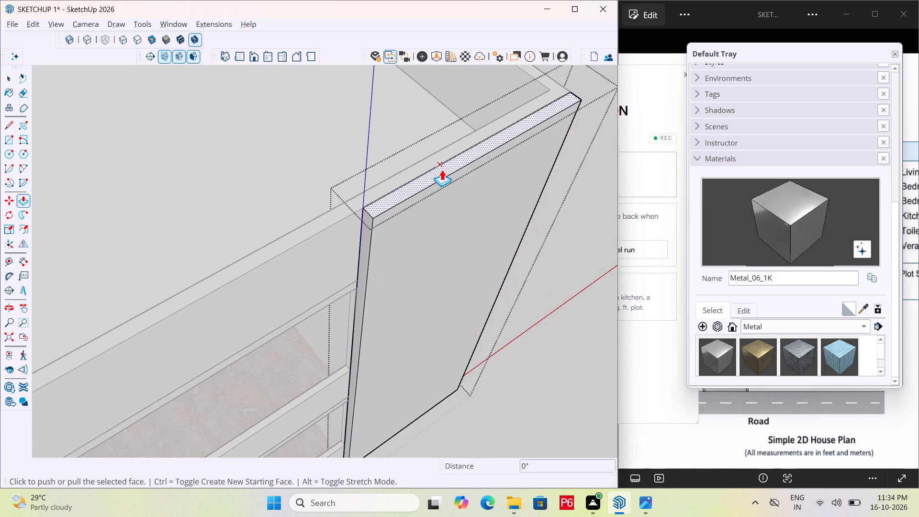
click(442, 169)
scroll(417, 105, down, 4)
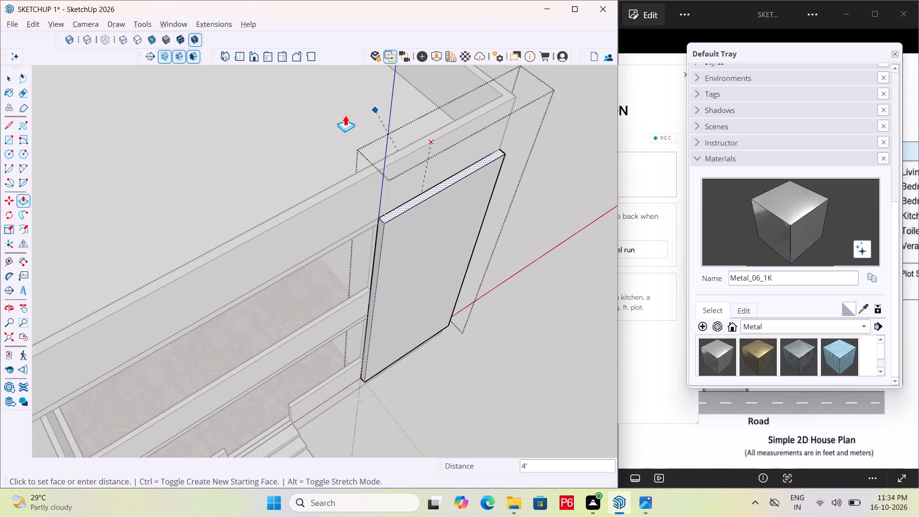
middle_drag(357, 167, 332, 1)
scroll(352, 162, down, 1)
scroll(386, 247, down, 4)
scroll(394, 320, down, 4)
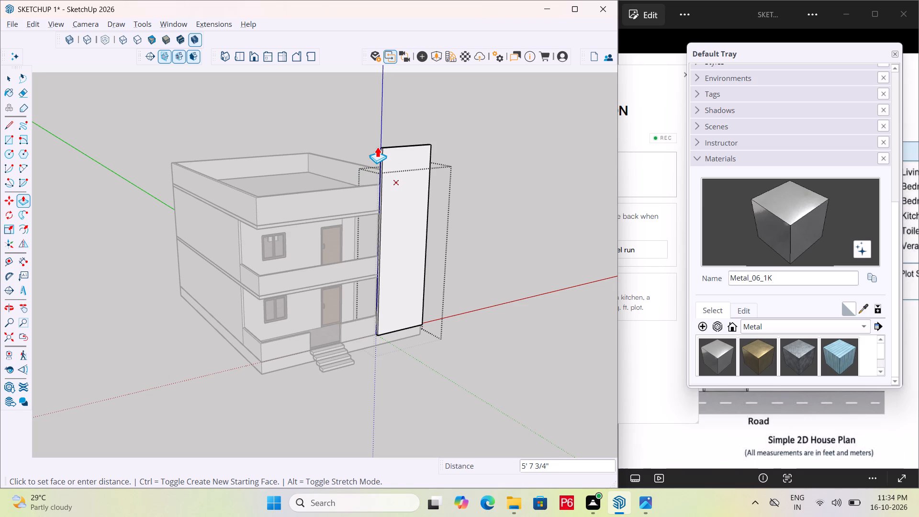
text(2')
key(Return)
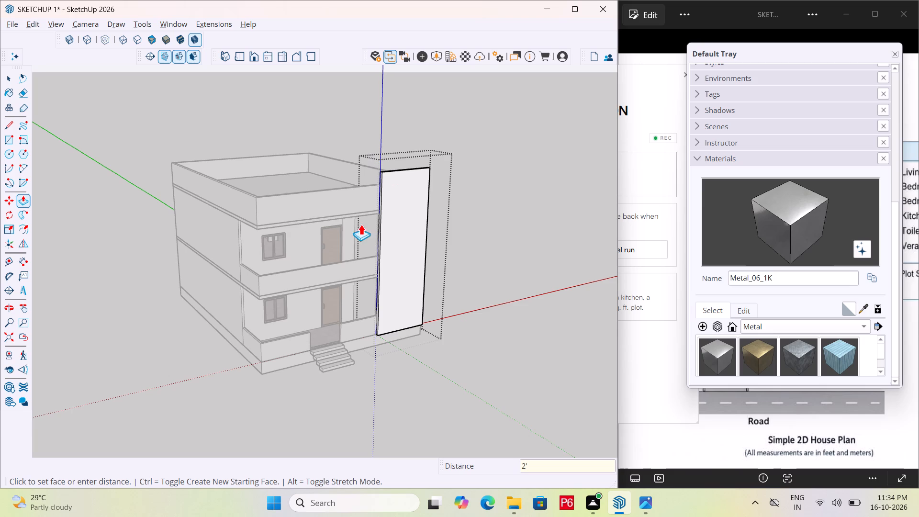
key(space)
click(501, 300)
Examine how the raised front panel meets the parapet, balcony and side wall from several angles.
middle_drag(366, 200, 373, 200)
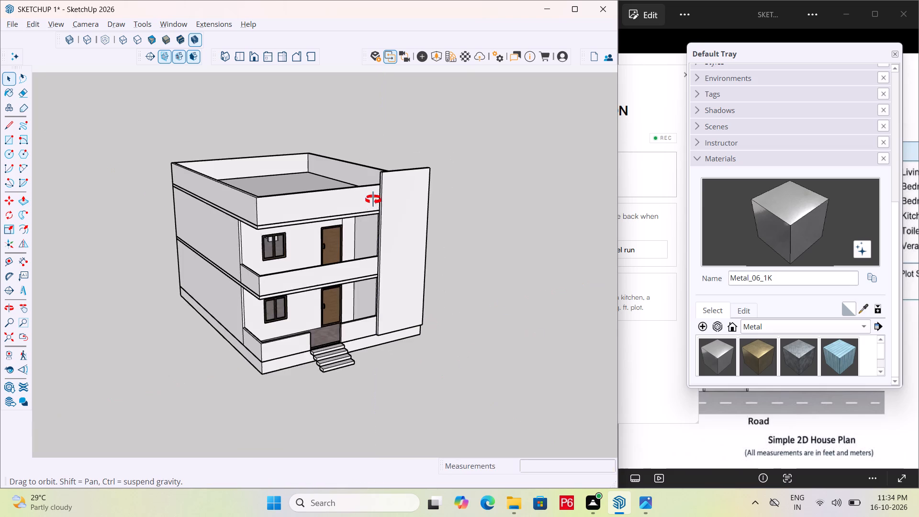
middle_drag(373, 200, 584, 207)
middle_drag(480, 215, 363, 188)
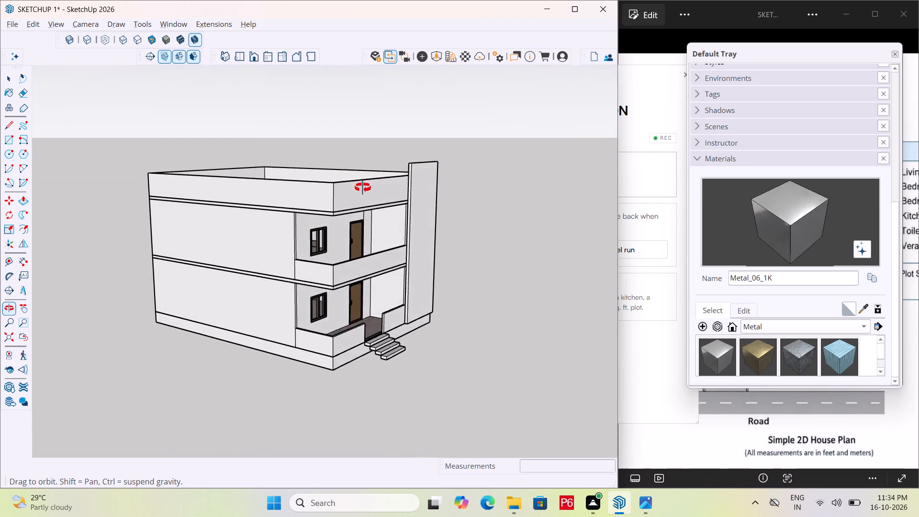
middle_drag(363, 188, 385, 196)
scroll(398, 180, up, 2)
middle_drag(393, 180, 423, 198)
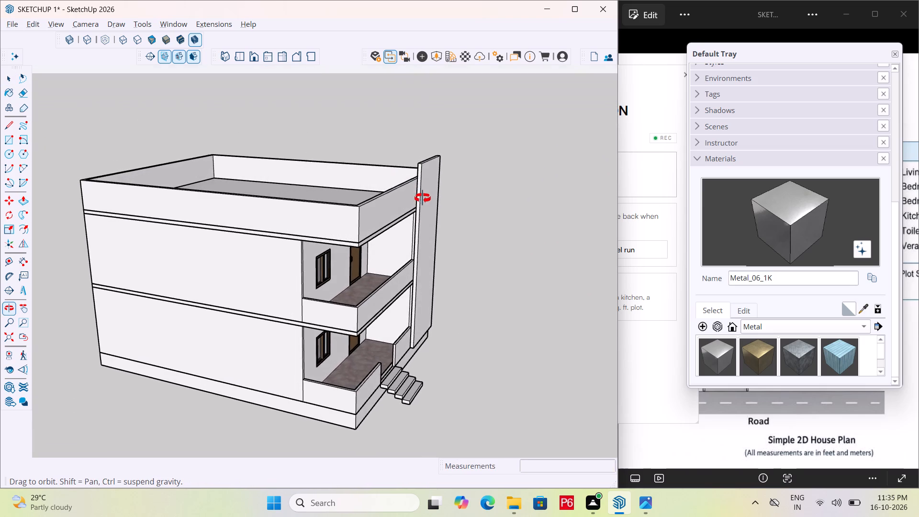
middle_drag(423, 198, 423, 193)
scroll(423, 193, up, 4)
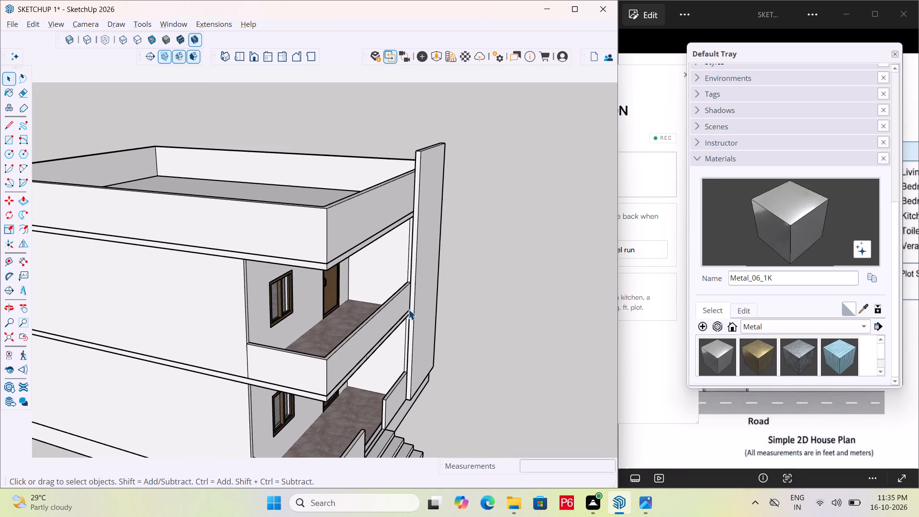
middle_drag(449, 389, 192, 334)
scroll(424, 367, down, 1)
middle_drag(424, 367, 176, 349)
scroll(347, 314, down, 2)
middle_drag(347, 314, 343, 366)
scroll(303, 180, down, 3)
middle_drag(286, 300, 232, 344)
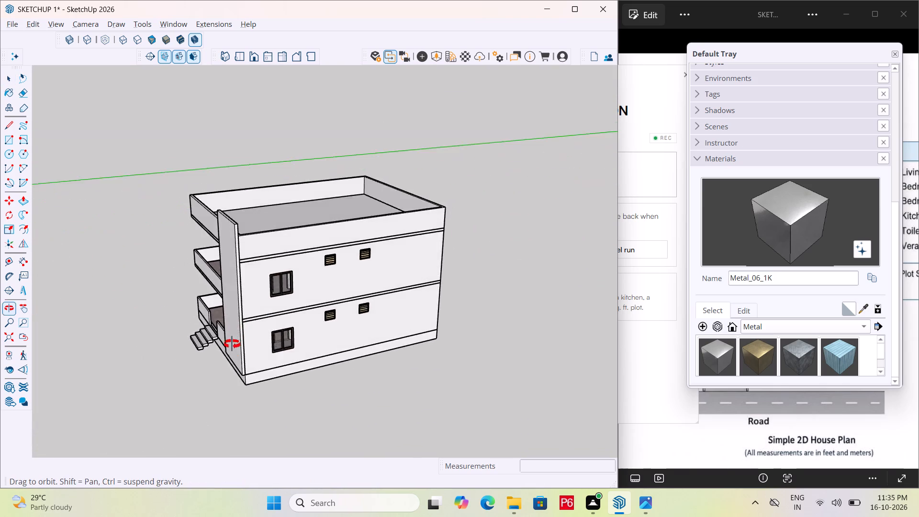
middle_drag(232, 344, 230, 356)
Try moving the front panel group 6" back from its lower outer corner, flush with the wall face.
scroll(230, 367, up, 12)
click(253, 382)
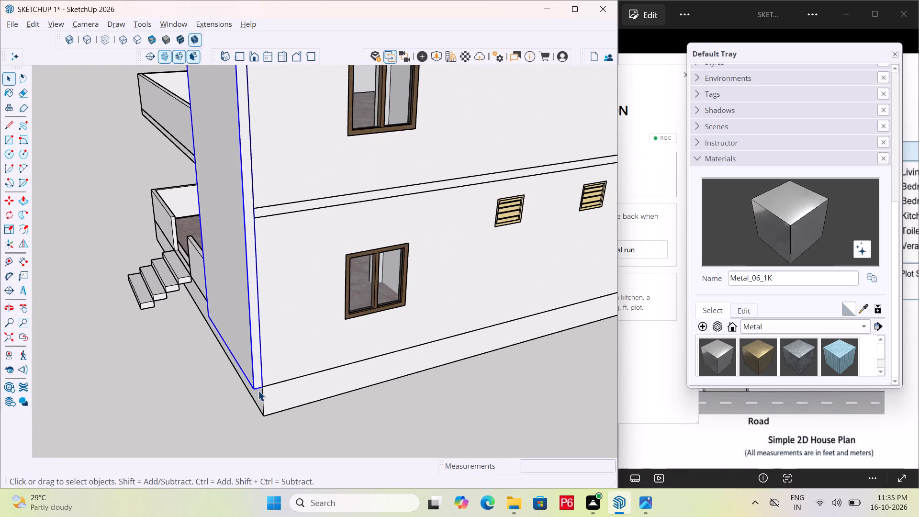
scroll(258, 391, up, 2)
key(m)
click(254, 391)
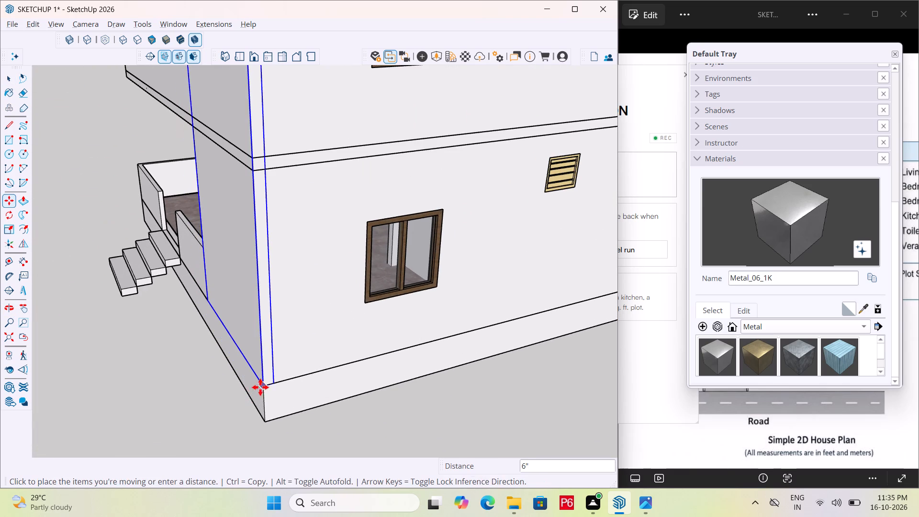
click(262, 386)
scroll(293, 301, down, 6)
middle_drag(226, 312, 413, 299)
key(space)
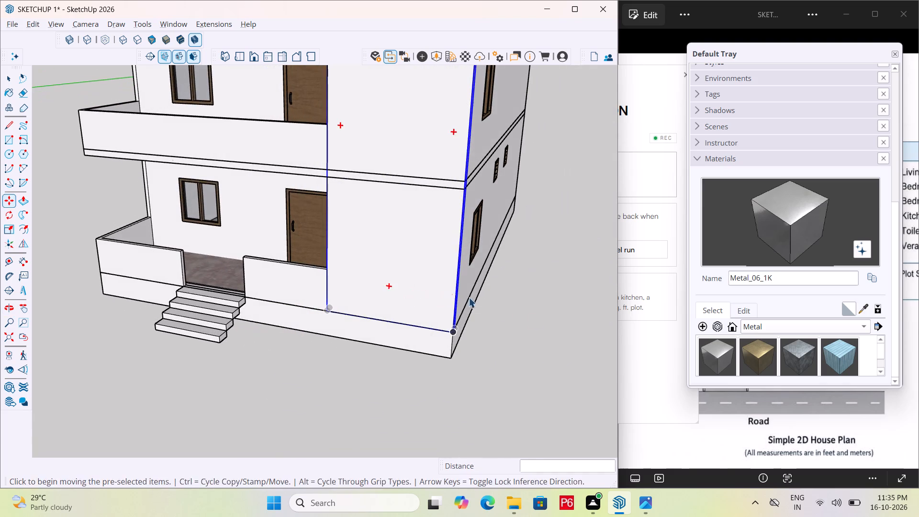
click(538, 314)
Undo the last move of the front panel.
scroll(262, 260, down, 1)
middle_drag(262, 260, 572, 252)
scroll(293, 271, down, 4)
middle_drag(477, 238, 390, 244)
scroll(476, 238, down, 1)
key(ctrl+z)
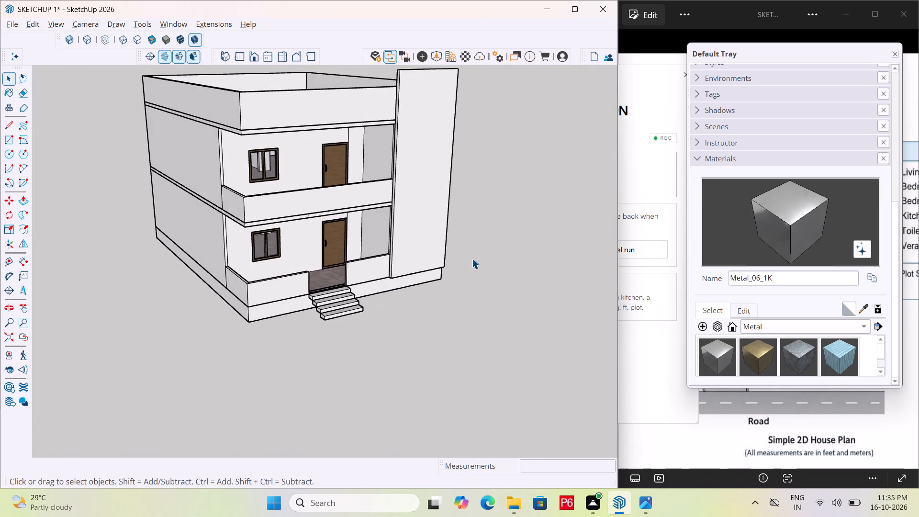
Examine the projecting front panel from the front and both sides of the house.
middle_drag(472, 258, 168, 249)
click(491, 319)
middle_drag(322, 221, 229, 236)
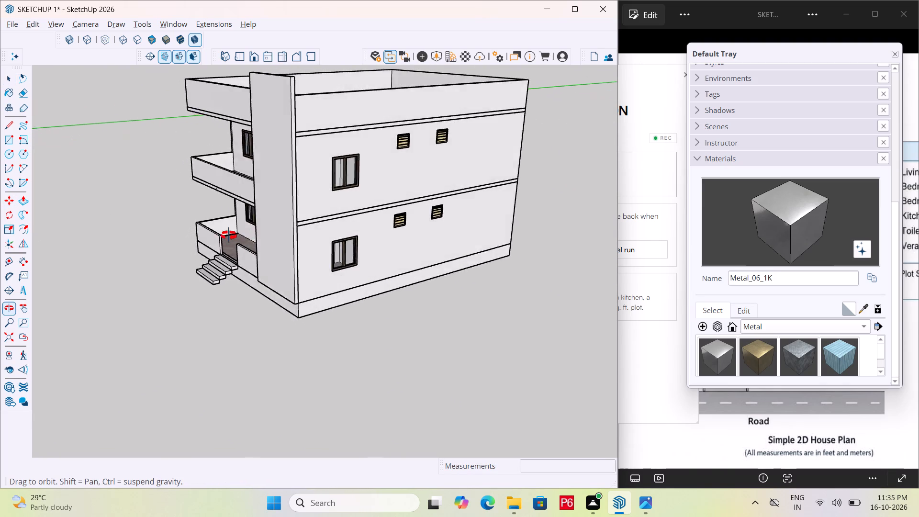
middle_drag(229, 236, 523, 250)
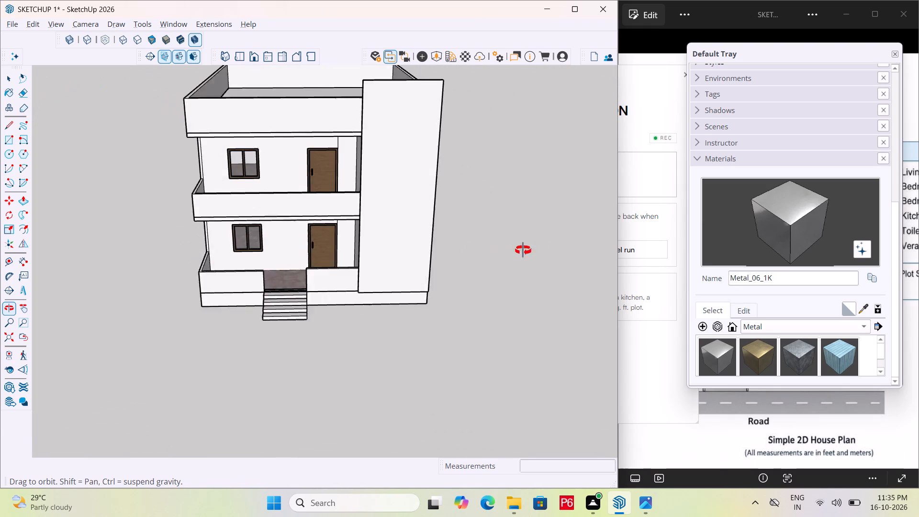
middle_drag(523, 250, 572, 242)
middle_drag(315, 160, 553, 210)
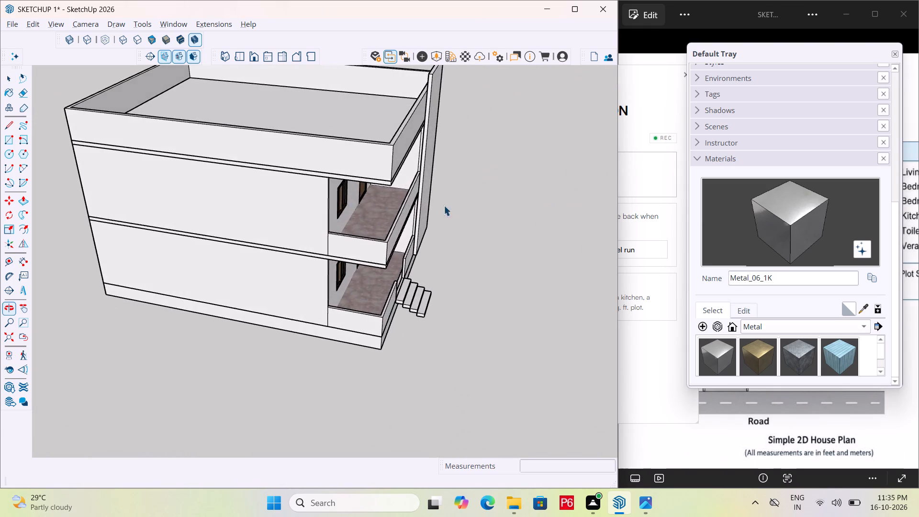
Raise the top of the L-shaped ground-floor veranda wall, on the window side of the steps, by 1'.
middle_drag(266, 190, 169, 185)
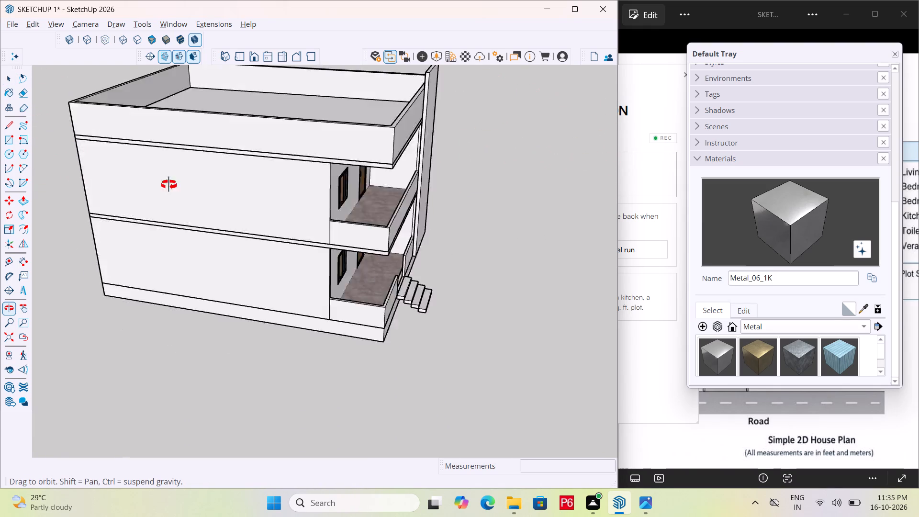
middle_drag(169, 185, 38, 195)
scroll(423, 119, up, 1)
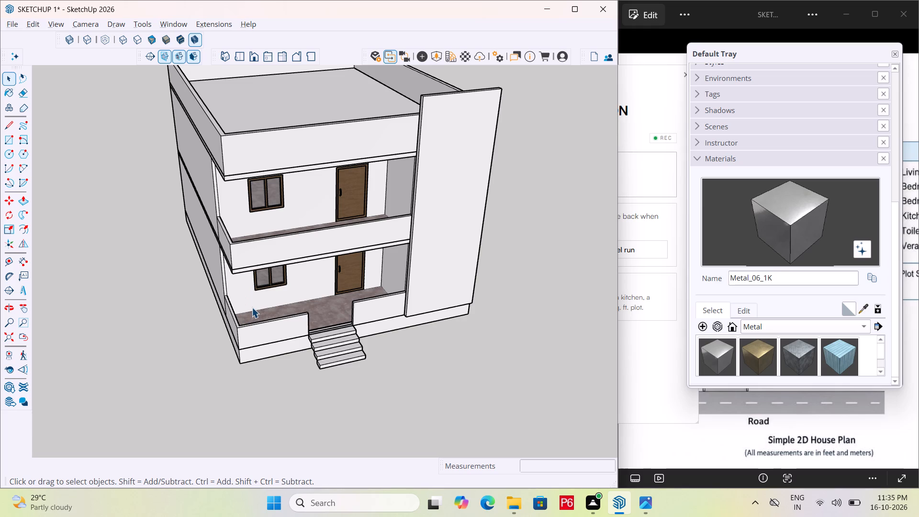
middle_drag(224, 301, 291, 280)
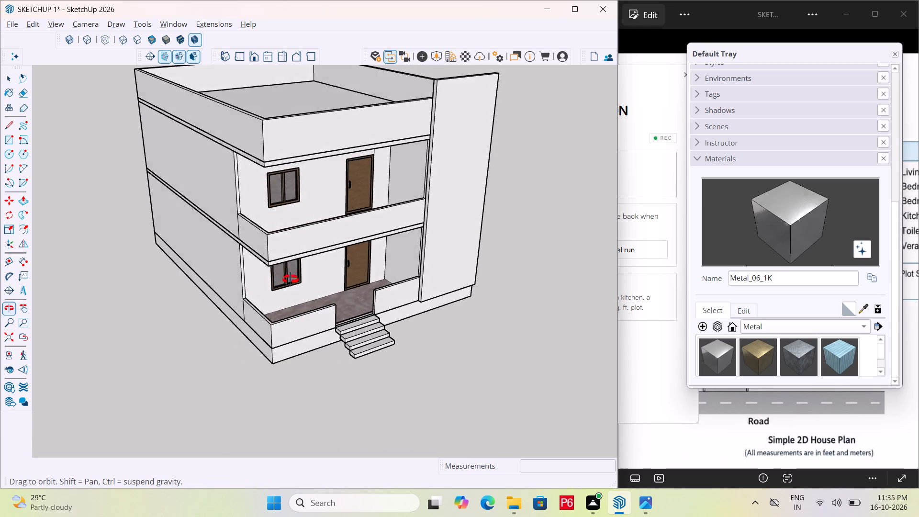
middle_drag(291, 280, 265, 223)
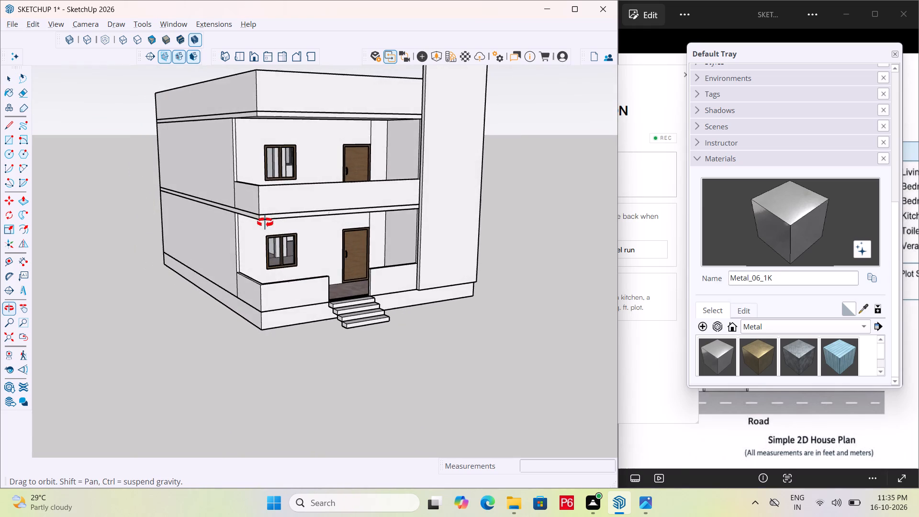
middle_drag(265, 223, 266, 227)
scroll(280, 303, up, 6)
middle_drag(258, 294, 270, 361)
scroll(270, 361, up, 10)
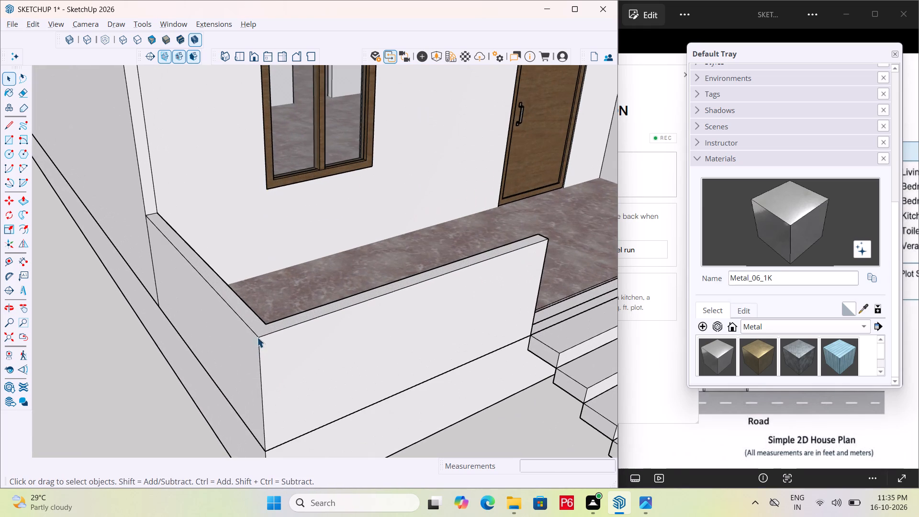
click(258, 327)
double_click(253, 324)
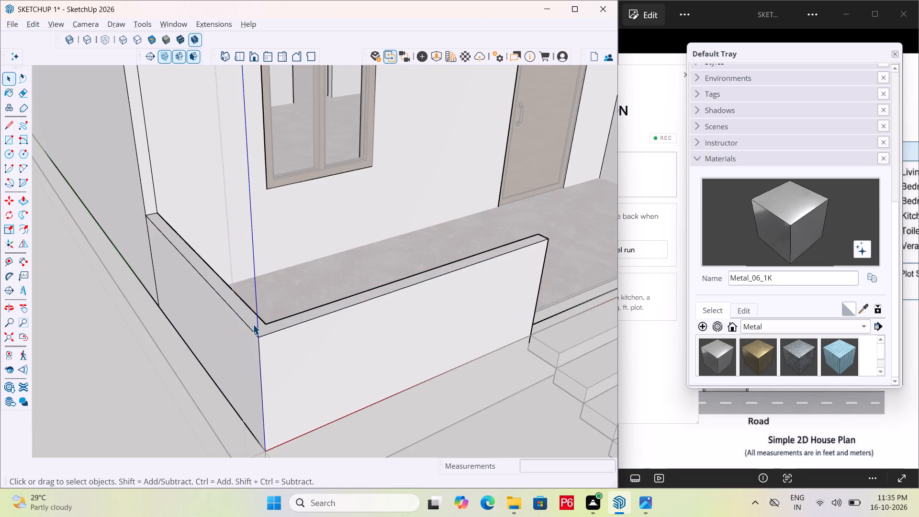
click(252, 323)
key(p)
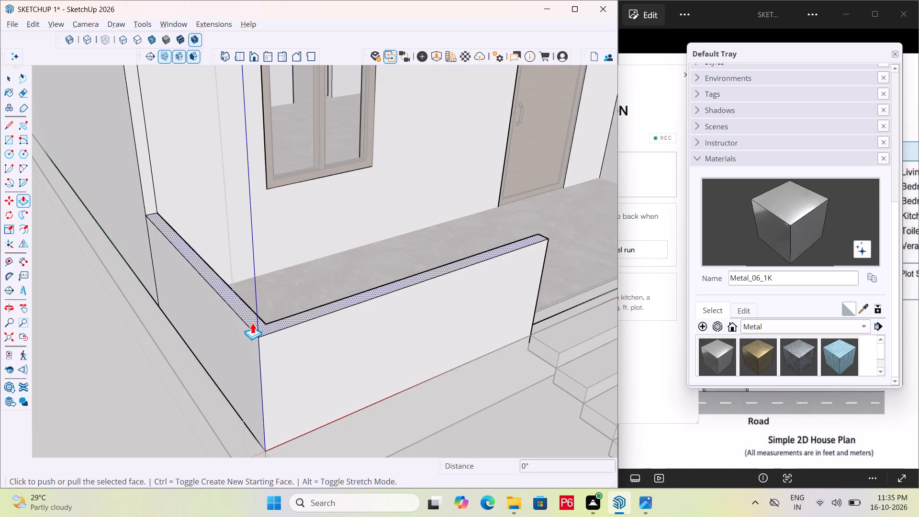
click(252, 323)
text(1')
key(Return)
Raise the short veranda wall between the steps and the tall front panel by 1', and leave the group.
scroll(205, 272, down, 5)
scroll(546, 179, up, 5)
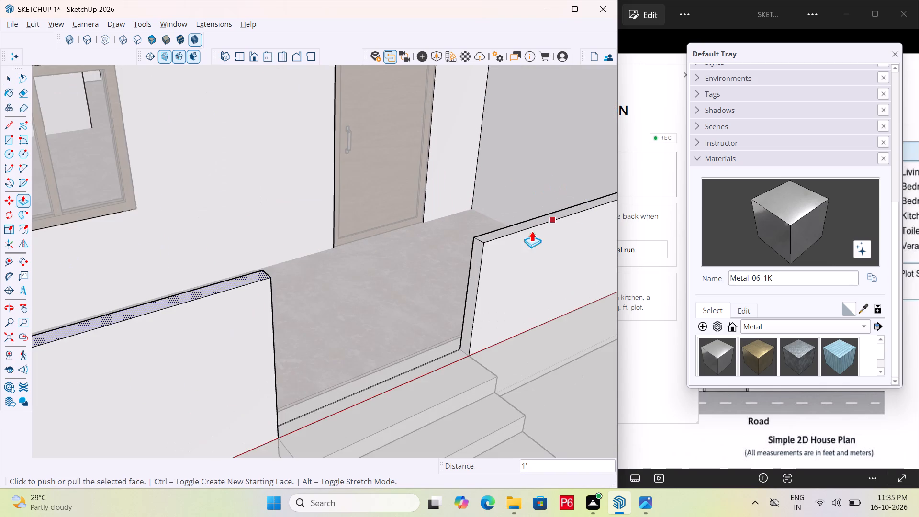
scroll(509, 225, up, 5)
click(479, 242)
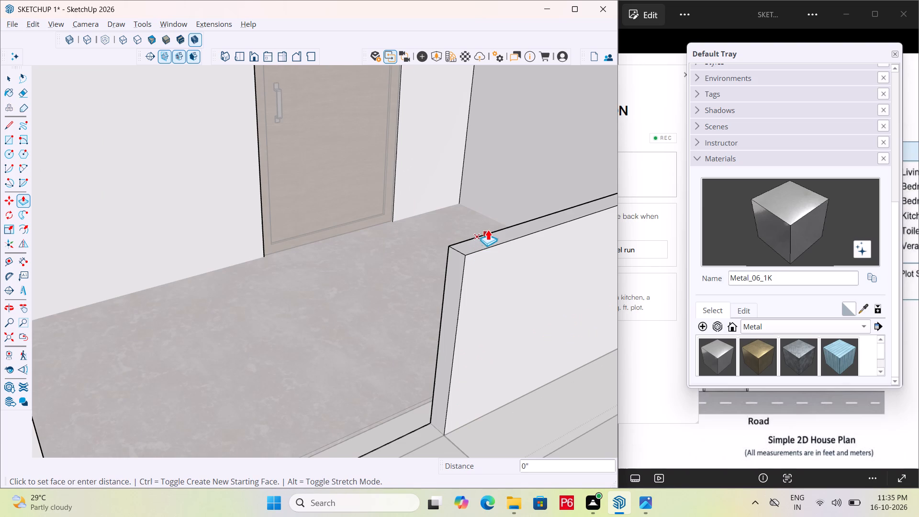
key(Escape)
key(space)
click(472, 247)
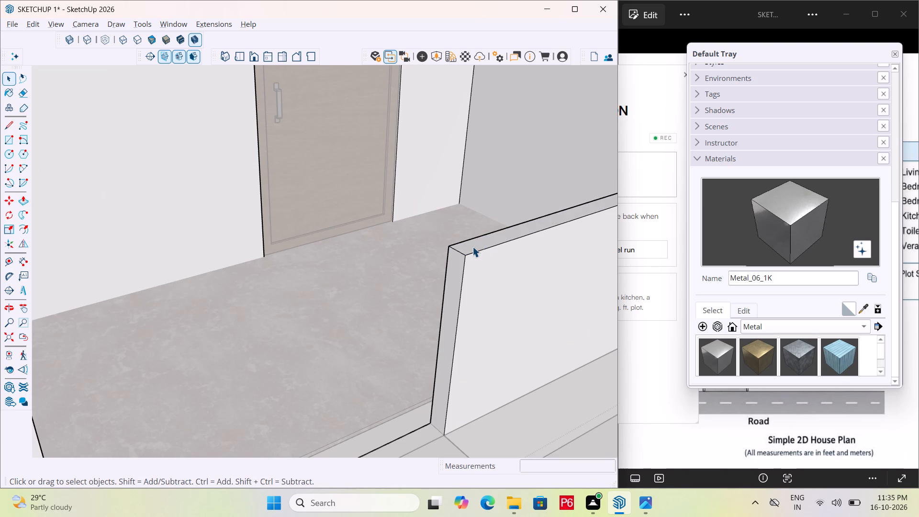
key(p)
click(473, 246)
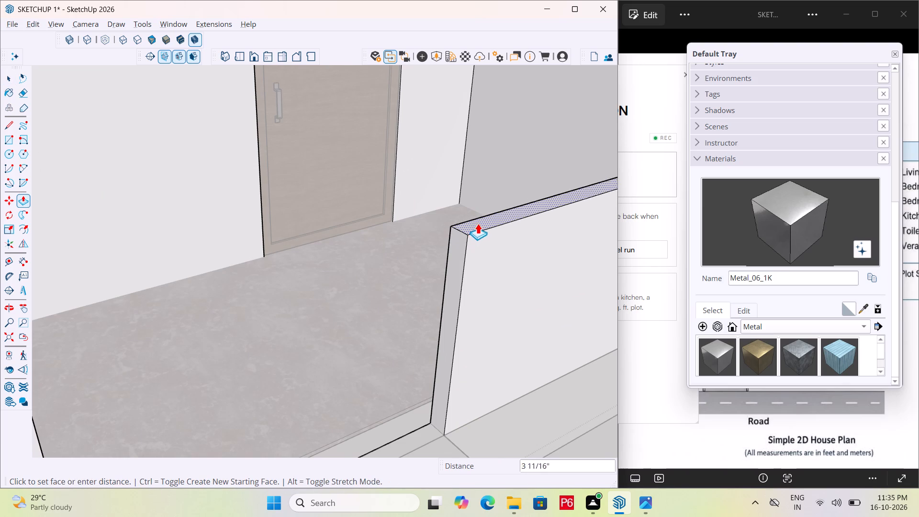
text(1')
key(Return)
scroll(331, 174, down, 12)
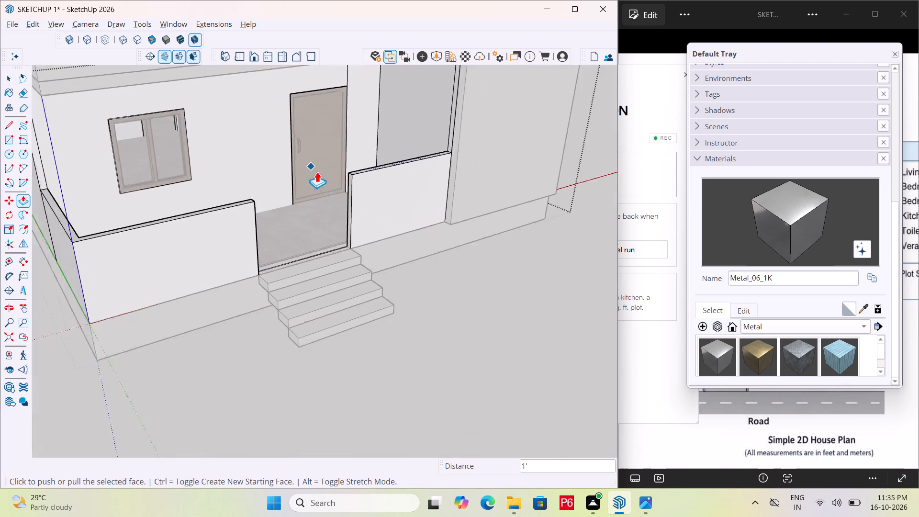
key(space)
triple_click(512, 271)
scroll(435, 288, down, 3)
Save the model.
key(ctrl+s)
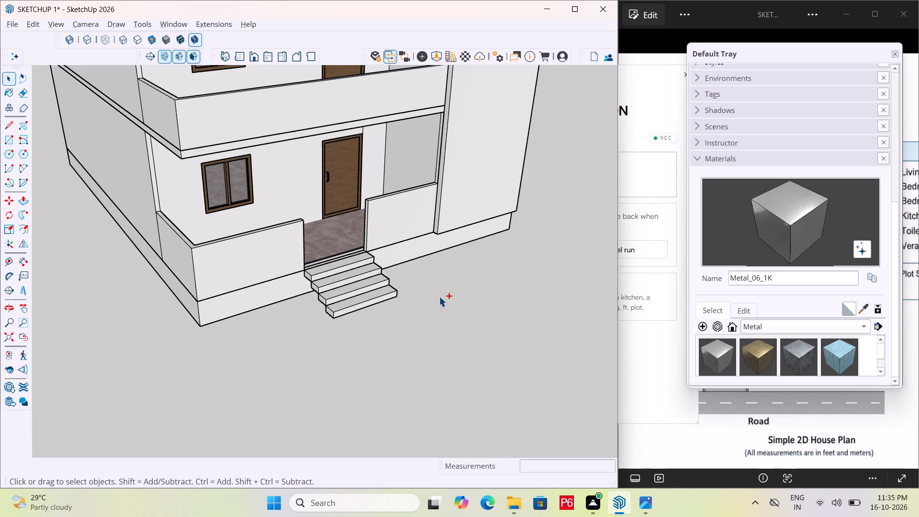
key(ctrl+s)
key(ctrl+s)
key(ctrl+s)
key(ctrl+s)
key(ctrl+s)
Examine the raised ground-floor veranda walls against the upper balcony parapet.
scroll(313, 278, down, 1)
middle_drag(313, 278, 237, 164)
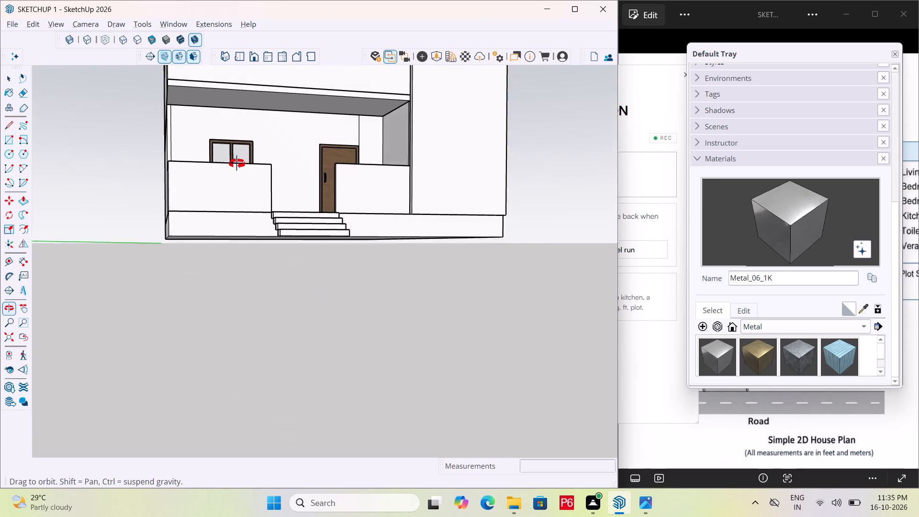
middle_drag(237, 164, 372, 308)
scroll(420, 341, down, 1)
scroll(390, 313, down, 2)
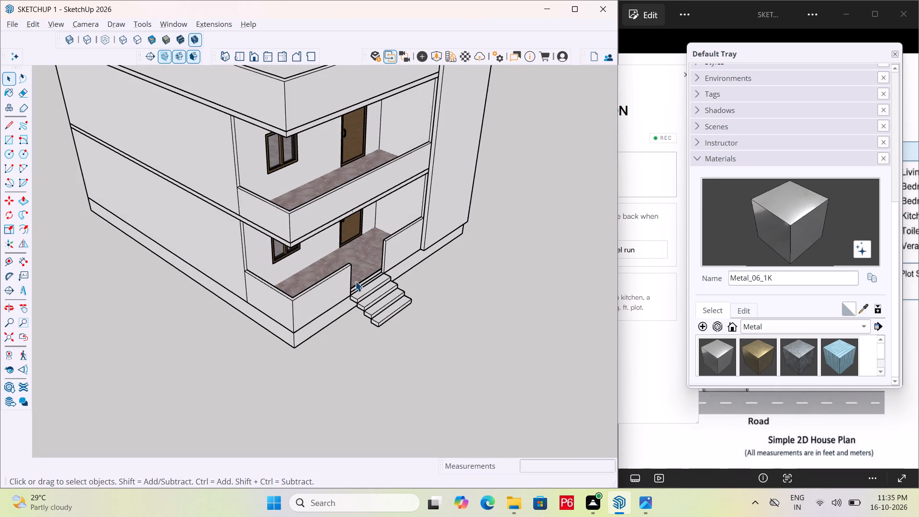
scroll(315, 169, up, 5)
scroll(276, 217, up, 12)
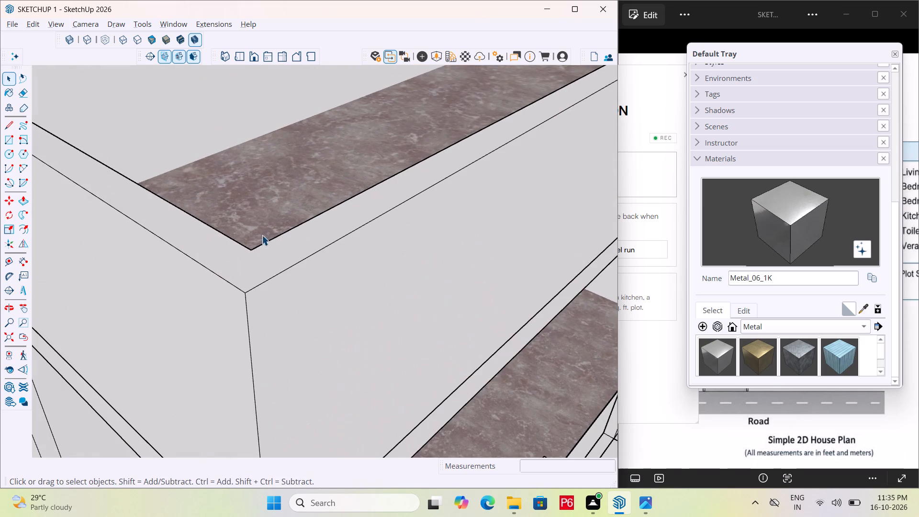
click(251, 263)
scroll(256, 254, down, 13)
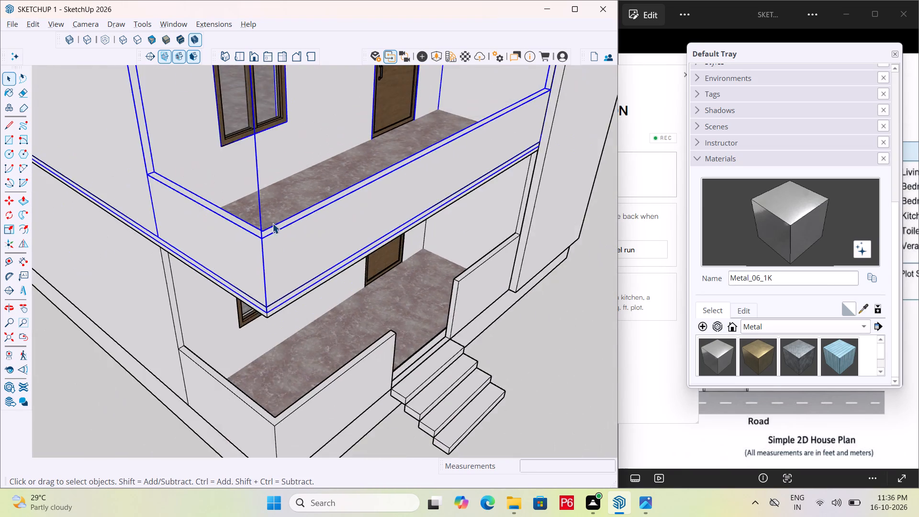
scroll(272, 223, down, 6)
key(space)
click(557, 275)
click(514, 268)
Save the model again.
key(ctrl+s)
key(ctrl+s)
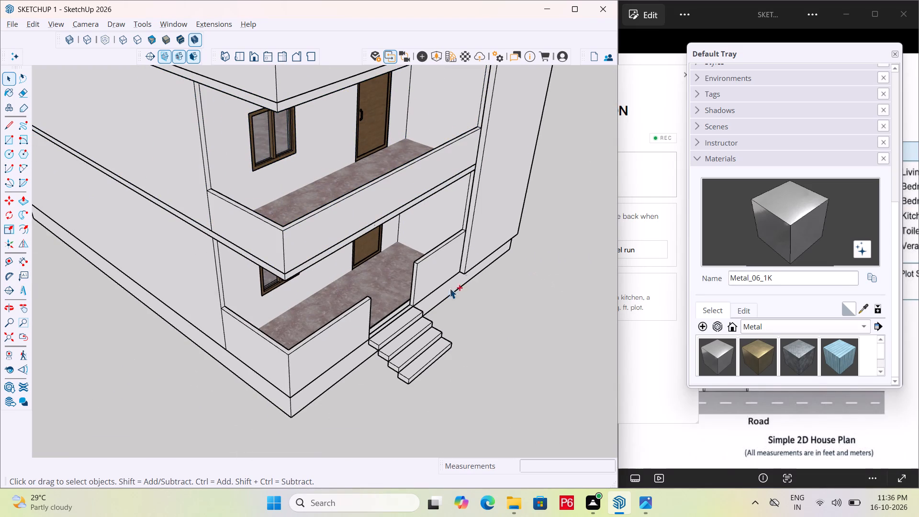
ctrl+scroll(430, 296, down, 6)
key(ctrl+s)
Examine the whole house from the veranda corner, the front and both side elevations.
scroll(428, 267, down, 5)
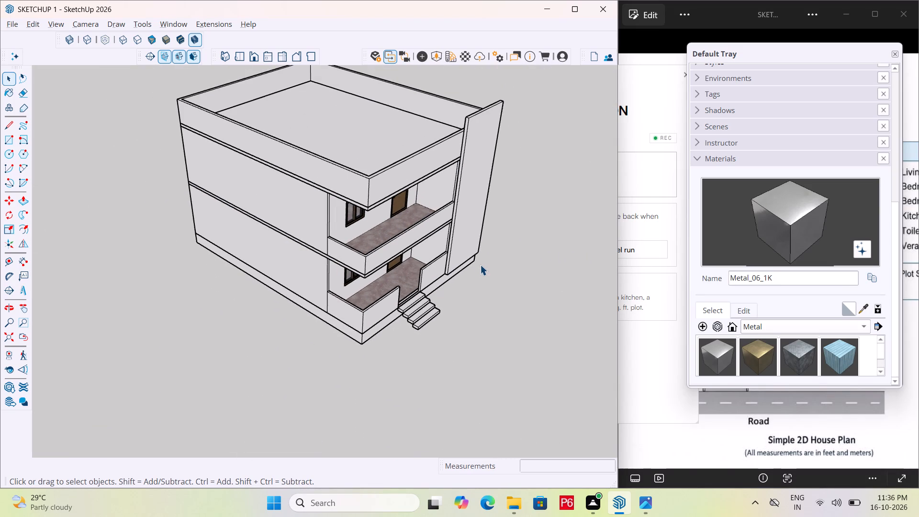
middle_drag(480, 263, 473, 223)
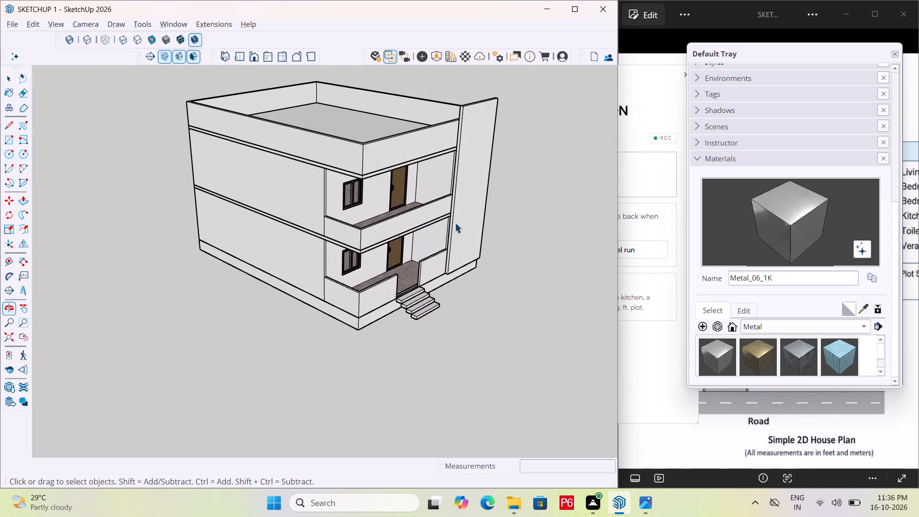
middle_drag(238, 233, 273, 226)
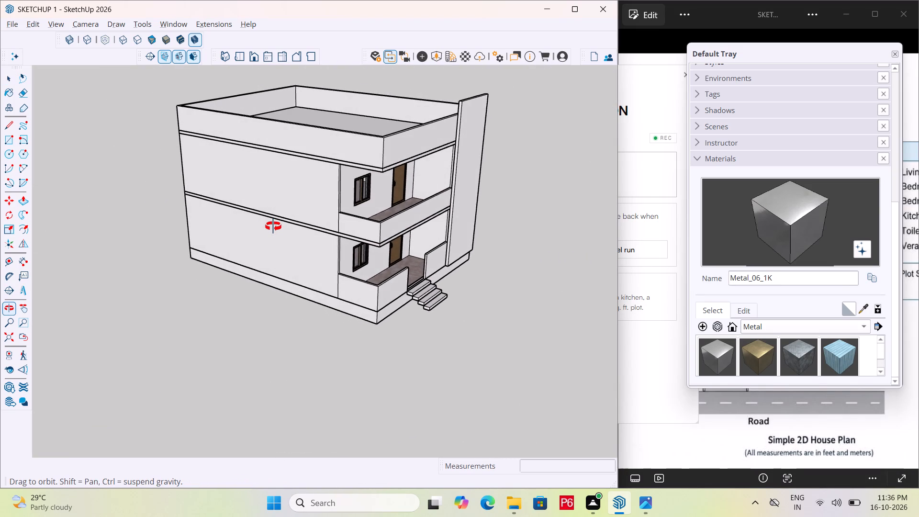
middle_drag(273, 226, 299, 233)
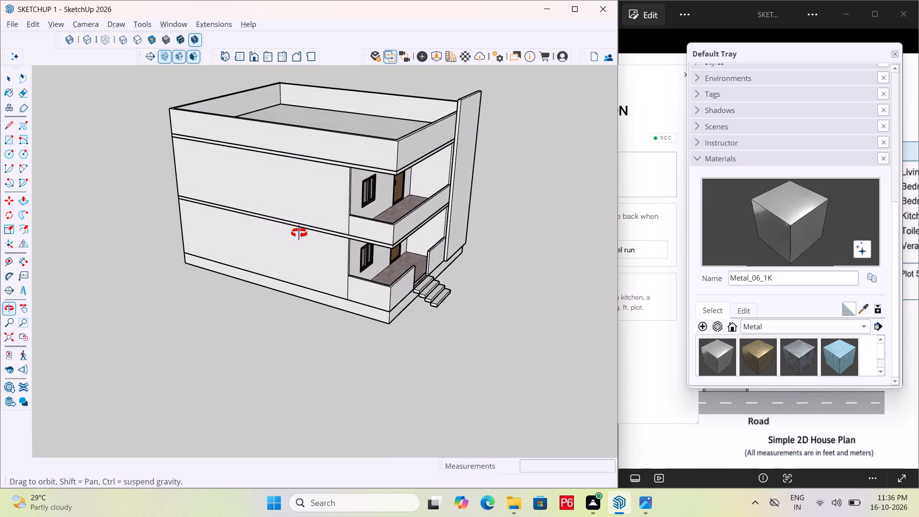
middle_drag(299, 233, 302, 234)
middle_click(302, 234)
scroll(391, 233, up, 6)
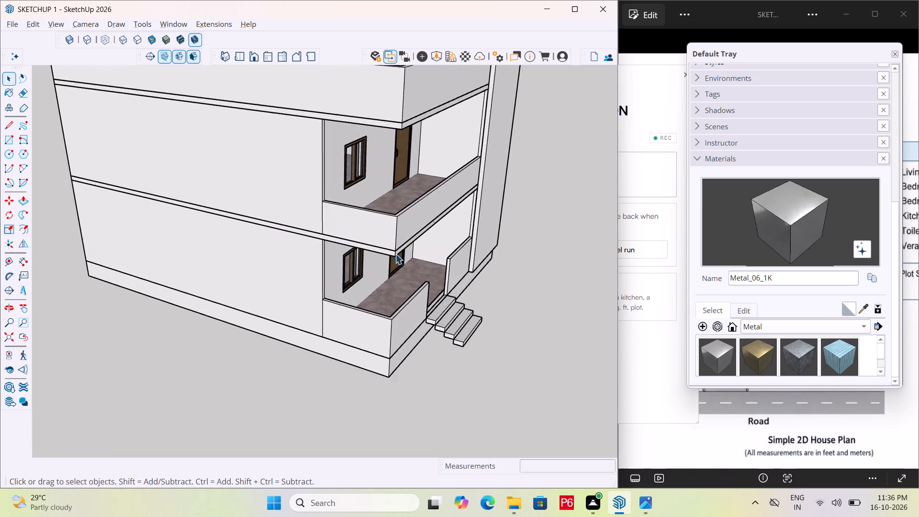
scroll(395, 254, up, 3)
middle_drag(395, 254, 360, 240)
click(546, 320)
scroll(314, 273, down, 4)
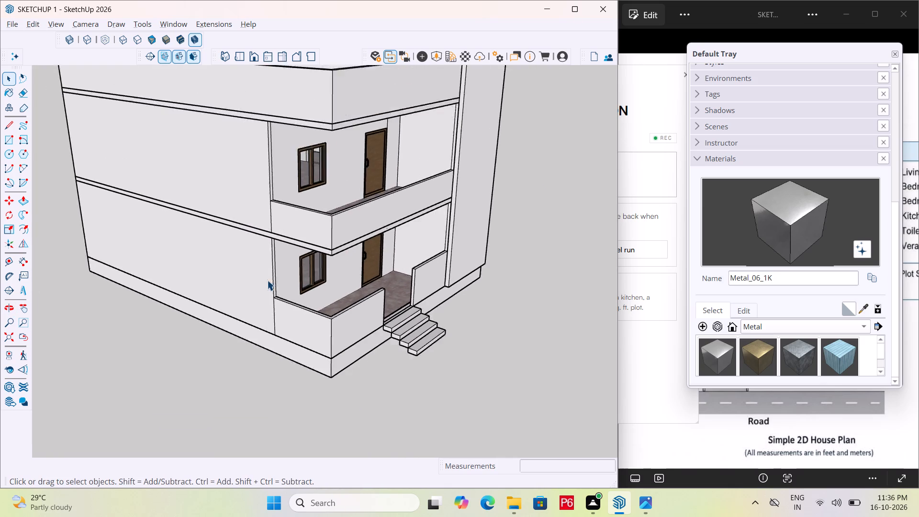
scroll(267, 280, down, 1)
middle_drag(413, 270, 193, 272)
scroll(413, 270, down, 1)
middle_drag(492, 271, 270, 252)
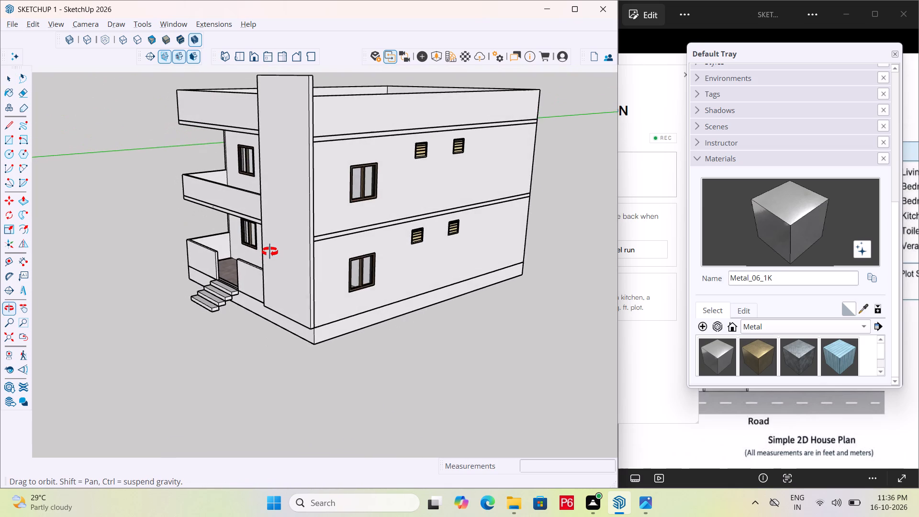
middle_drag(270, 252, 349, 253)
Open the tall projecting panel for editing and place a guide 1' below its front face's top edge.
click(351, 232)
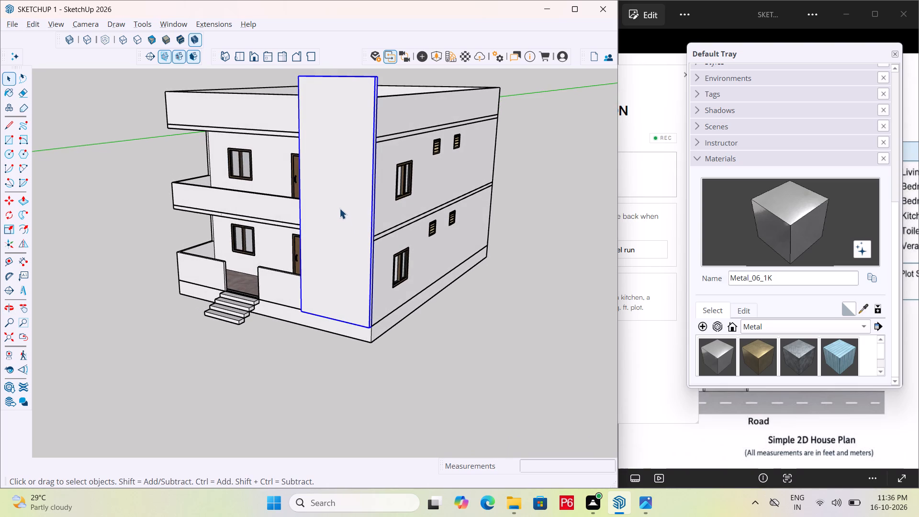
middle_drag(283, 217, 420, 204)
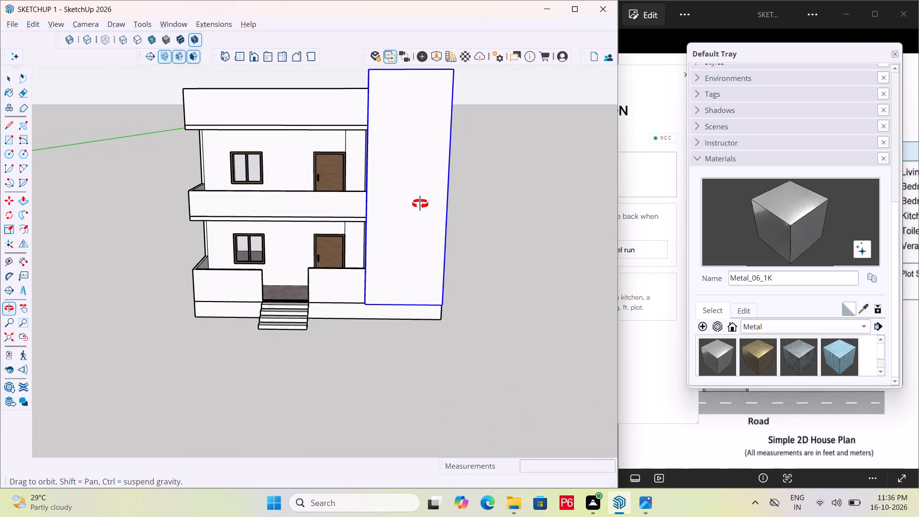
middle_drag(420, 204, 411, 210)
double_click(401, 178)
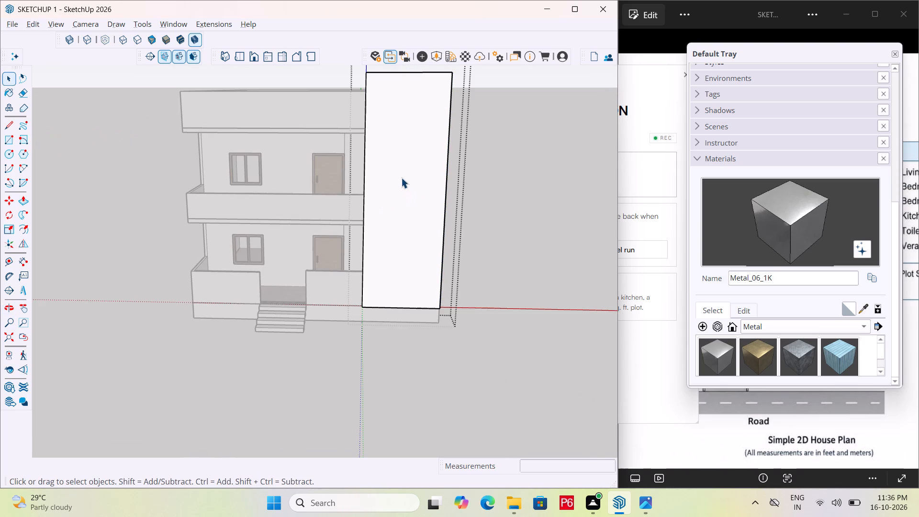
click(409, 158)
middle_drag(325, 173, 439, 238)
scroll(494, 119, up, 1)
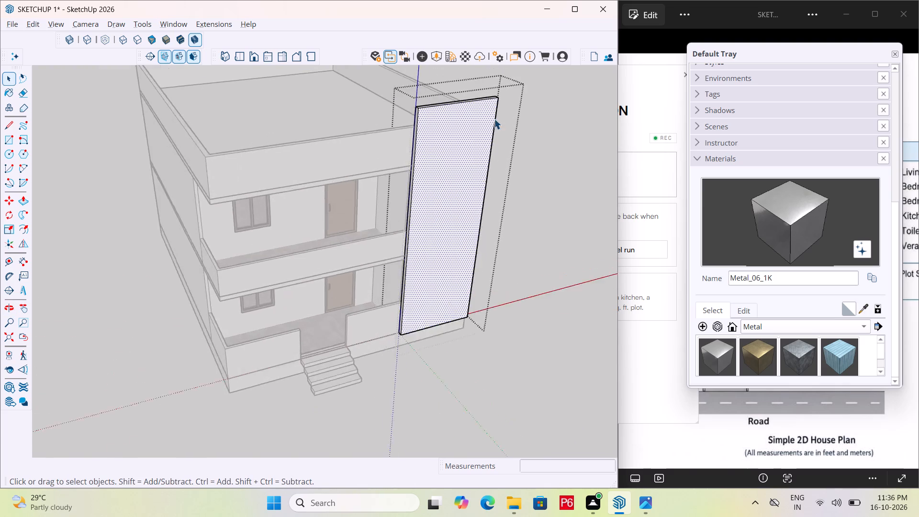
scroll(494, 119, up, 10)
scroll(339, 137, down, 2)
middle_drag(352, 140, 285, 131)
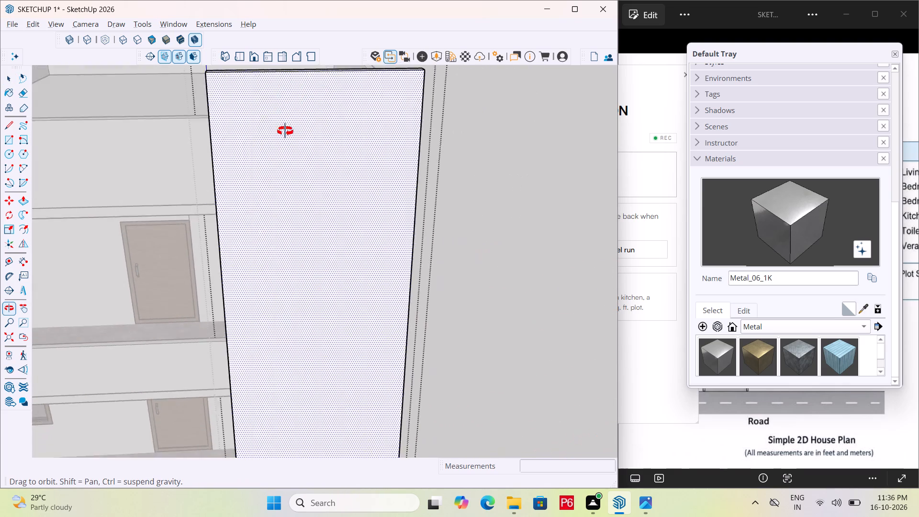
middle_drag(285, 131, 354, 181)
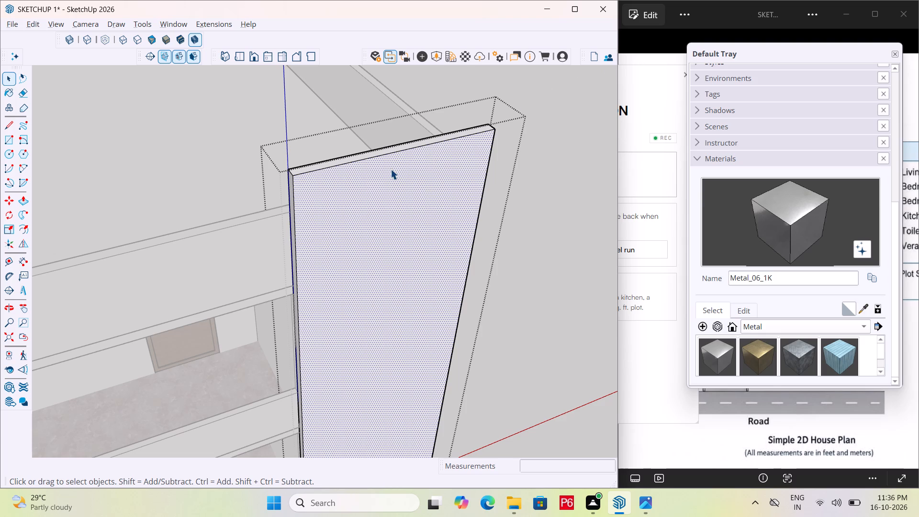
key(t)
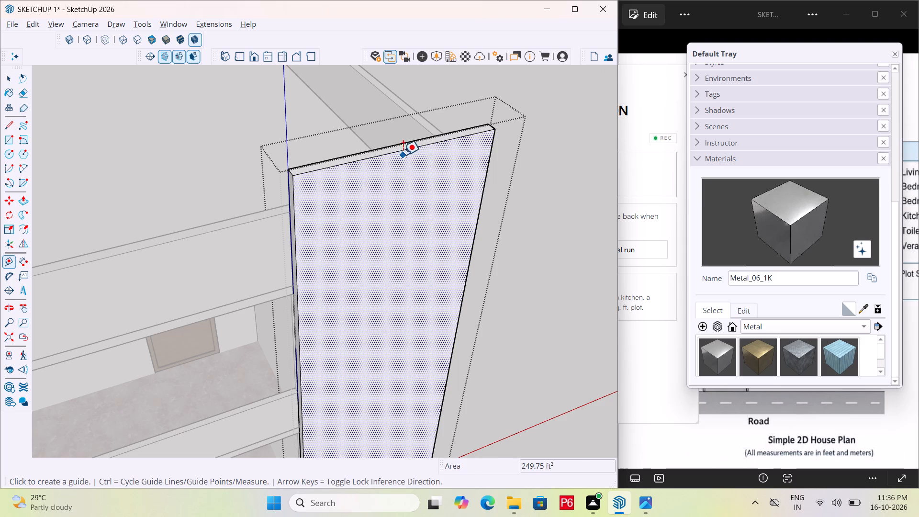
click(404, 150)
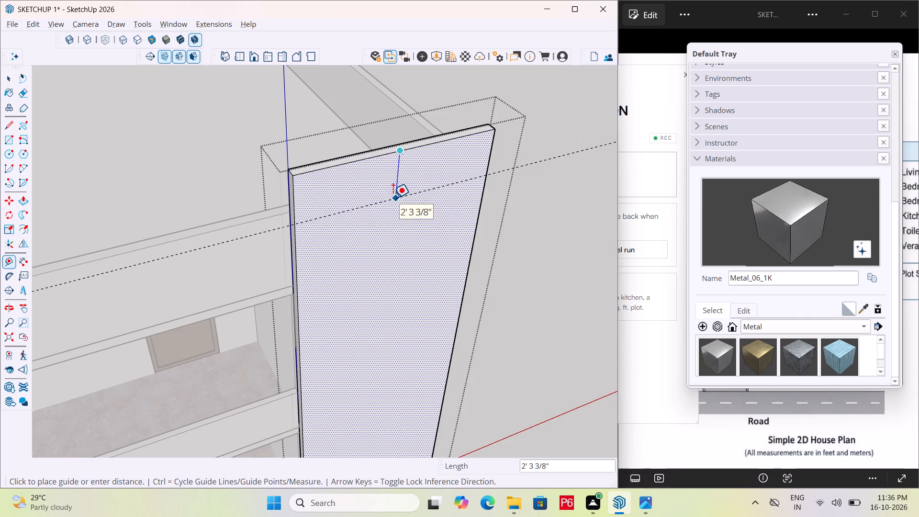
middle_drag(393, 198, 400, 176)
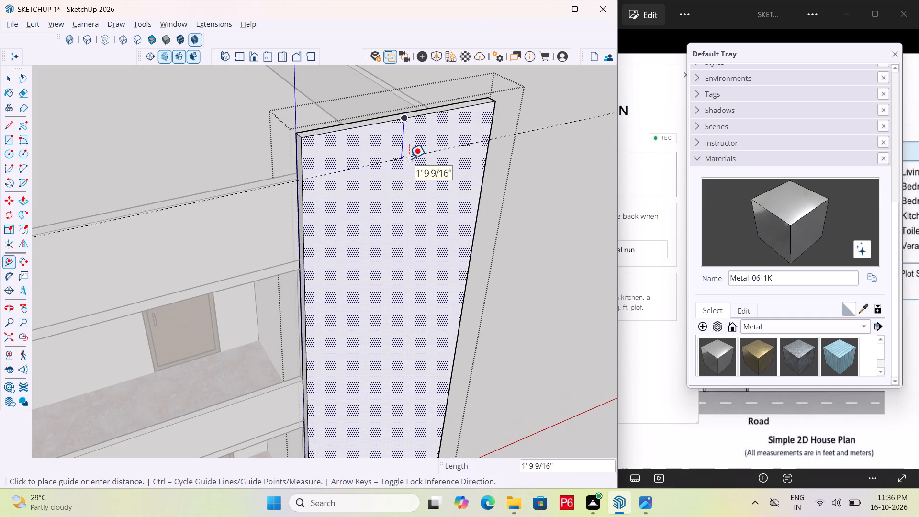
scroll(406, 133, up, 4)
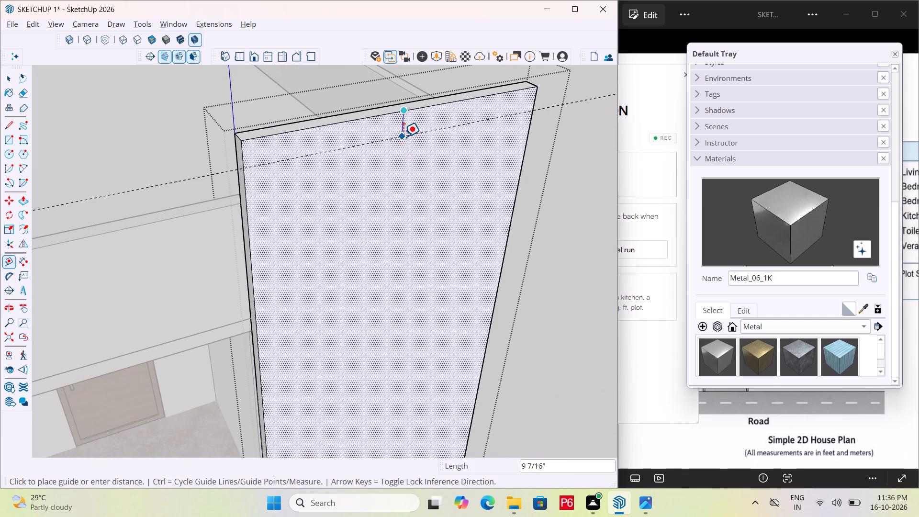
text(1')
key(Return)
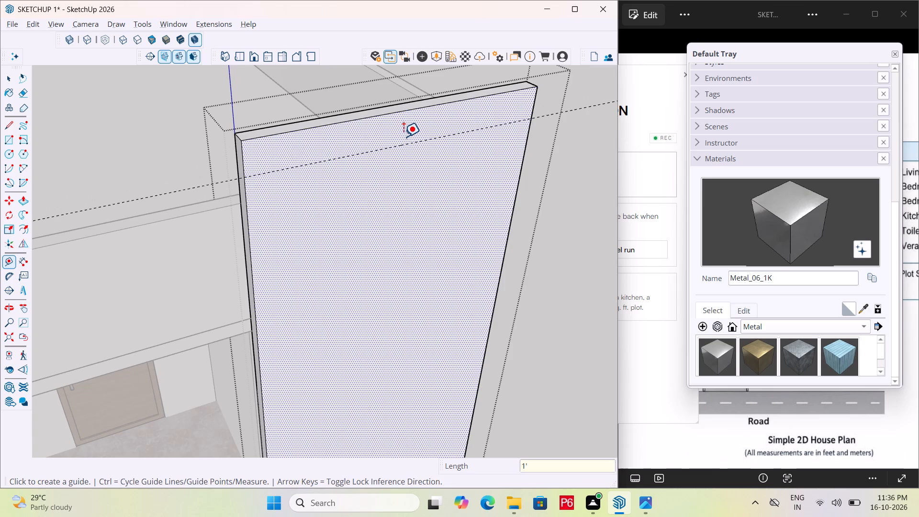
Place a second guide 1' below the first one on the panel's front face.
click(415, 141)
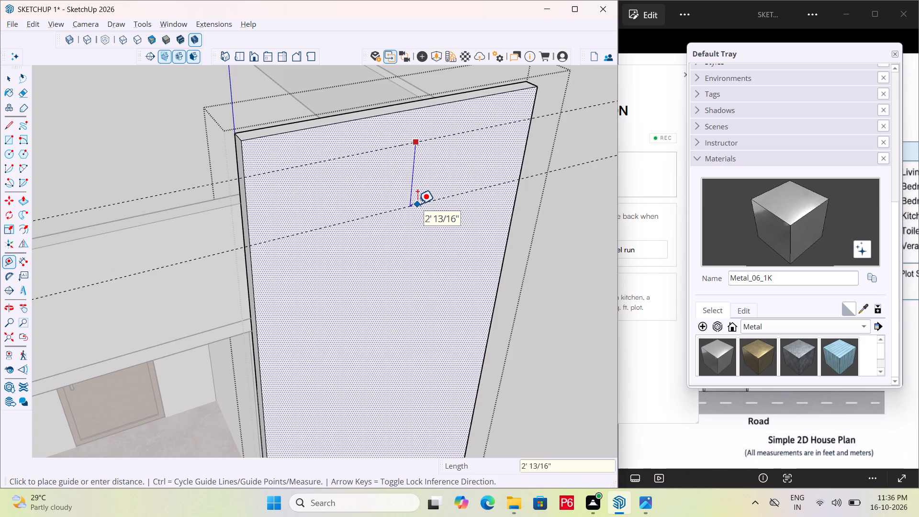
text(1')
key(Return)
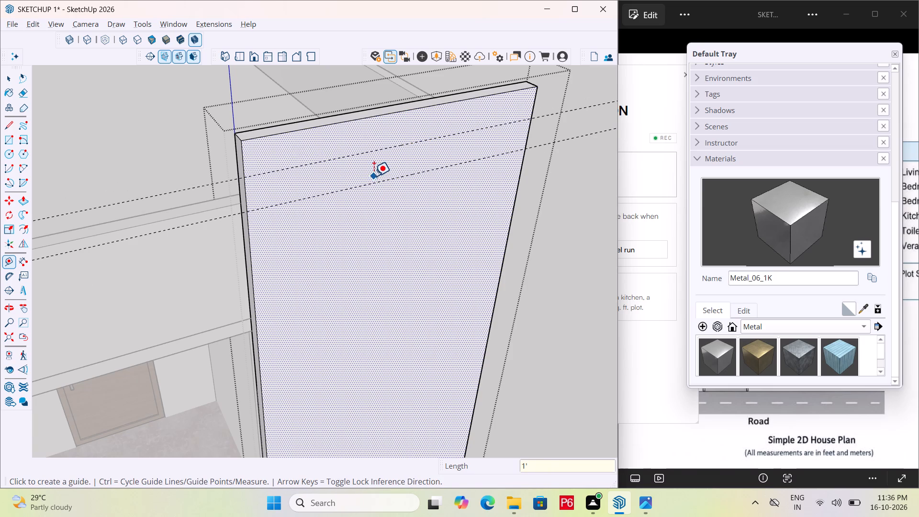
Draw a 9' 3" horizontal line across the panel's front face along the upper guide.
scroll(287, 98, down, 6)
middle_drag(320, 146, 18, 147)
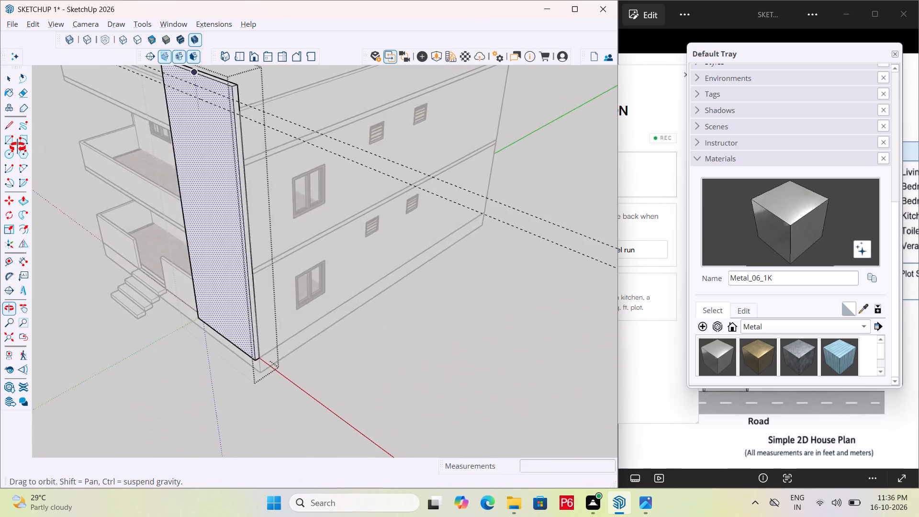
middle_drag(18, 147, 403, 137)
scroll(403, 137, up, 3)
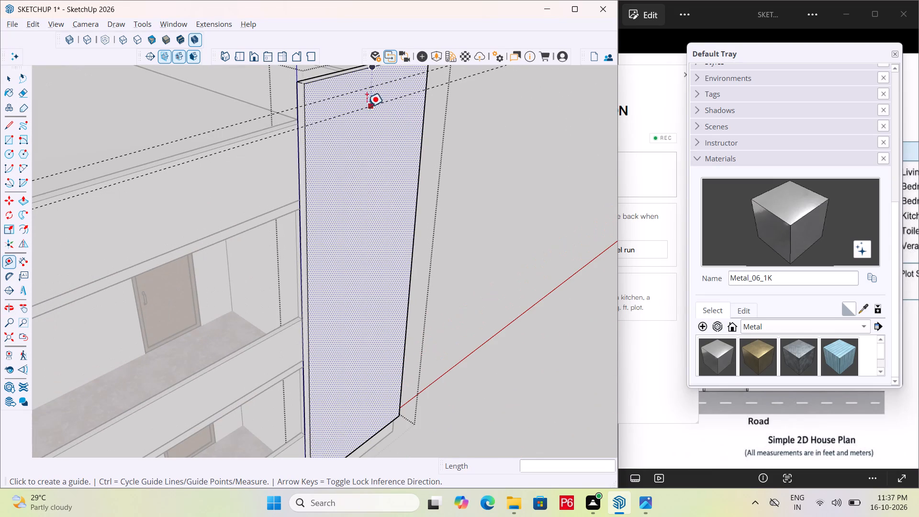
key(l)
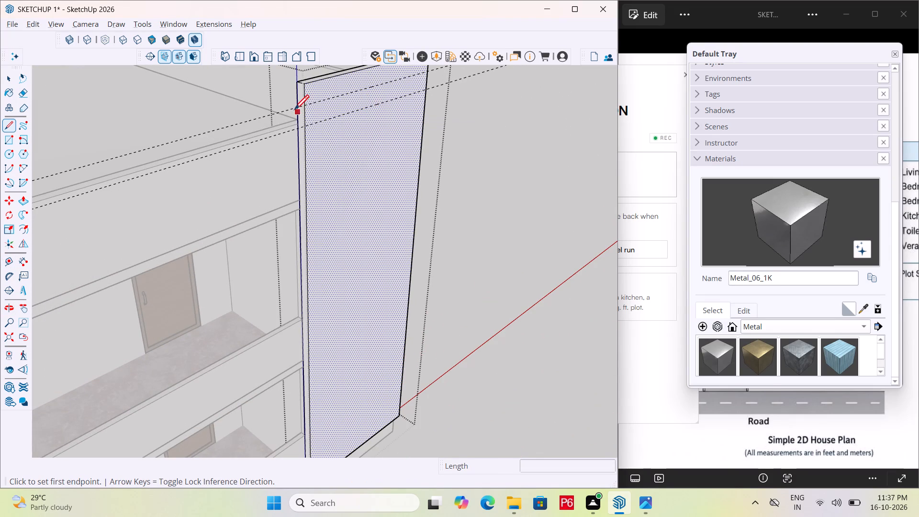
click(303, 107)
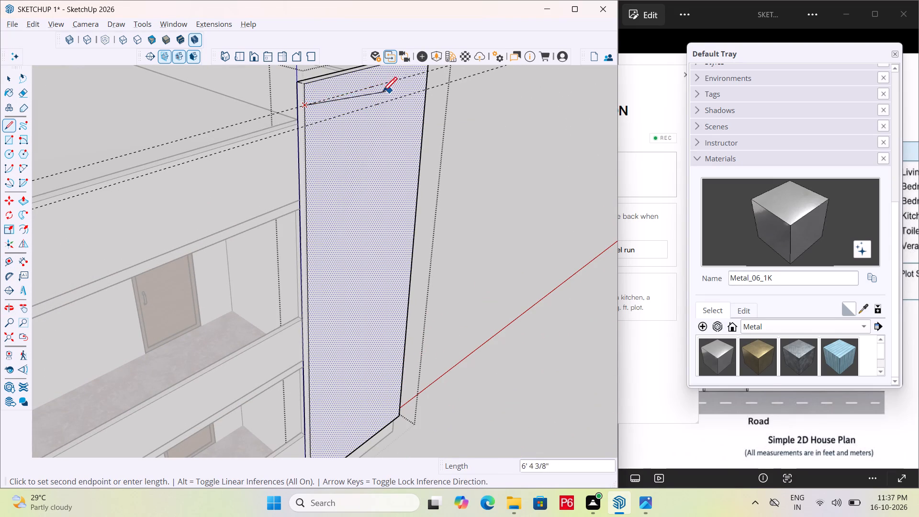
scroll(309, 181, down, 4)
scroll(380, 108, up, 8)
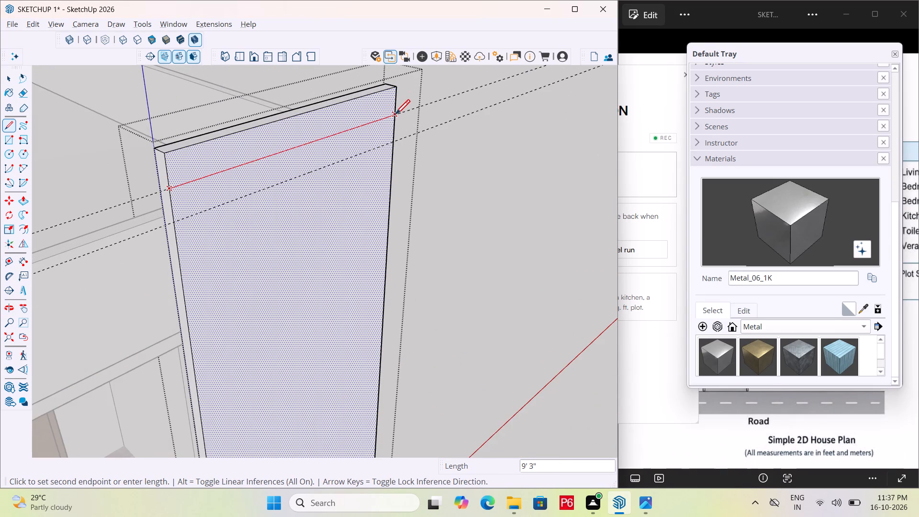
click(396, 114)
key(space)
Copy the horizontal line 1' down onto the lower guide to form a band across the panel.
scroll(448, 134, down, 1)
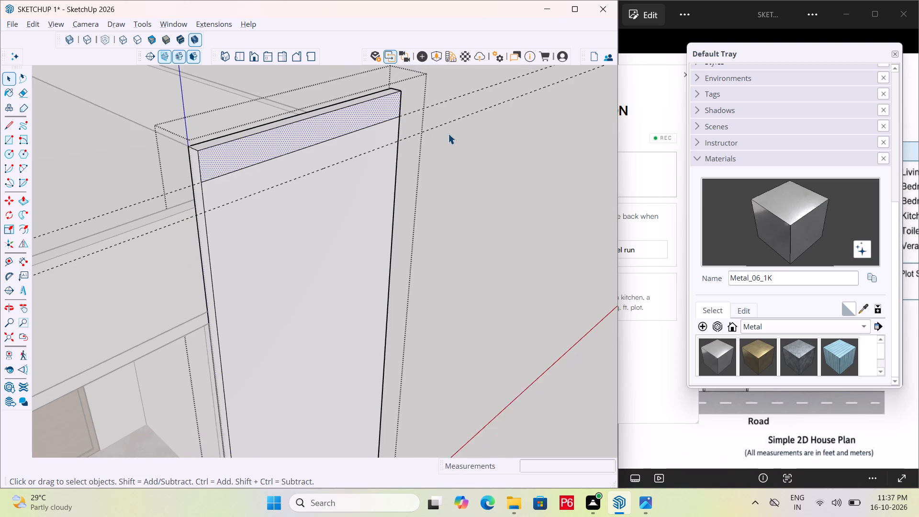
scroll(448, 134, down, 1)
key(e)
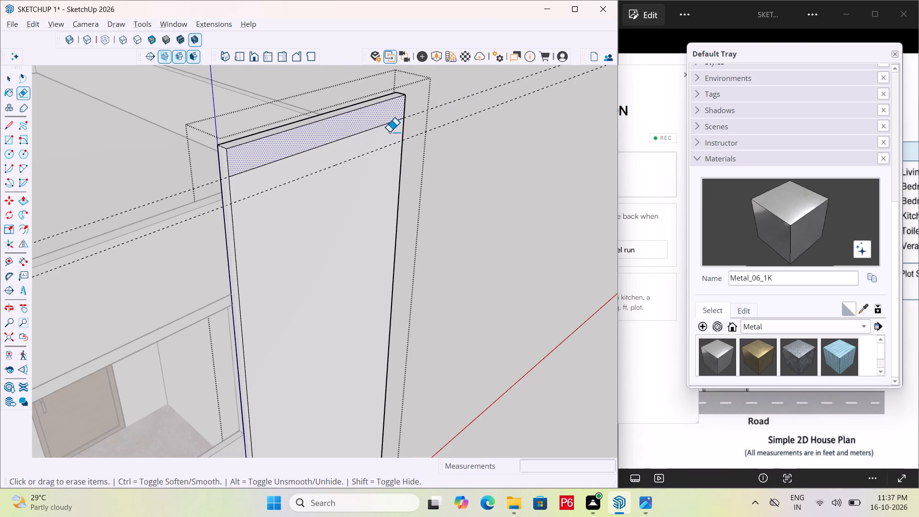
scroll(389, 132, up, 4)
key(space)
click(471, 136)
click(392, 113)
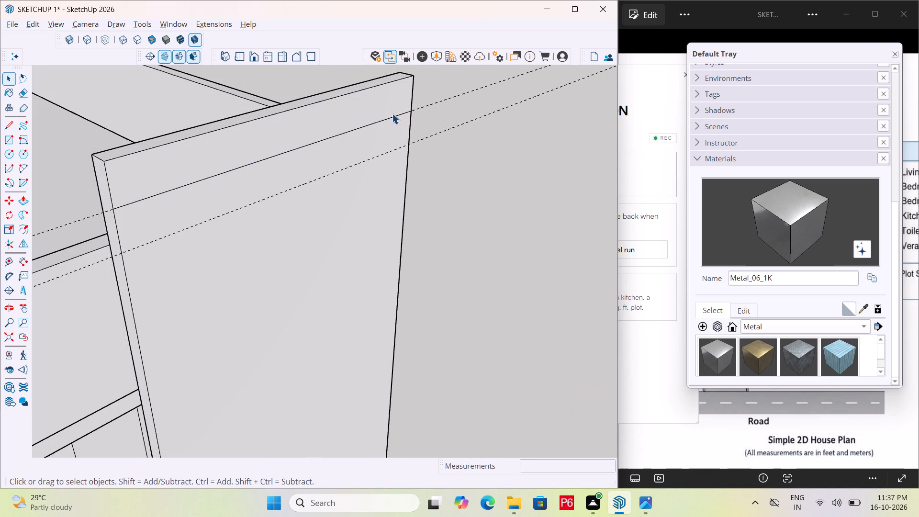
double_click(394, 116)
click(392, 119)
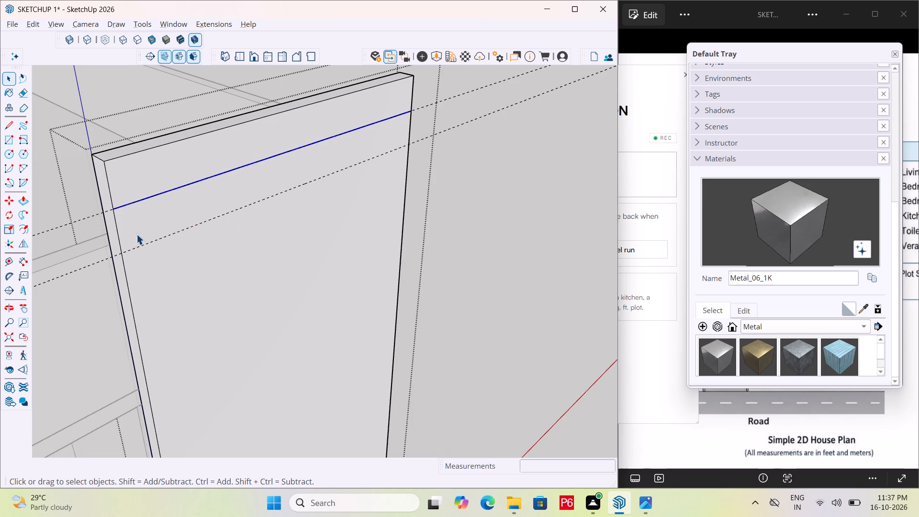
key(m)
click(114, 210)
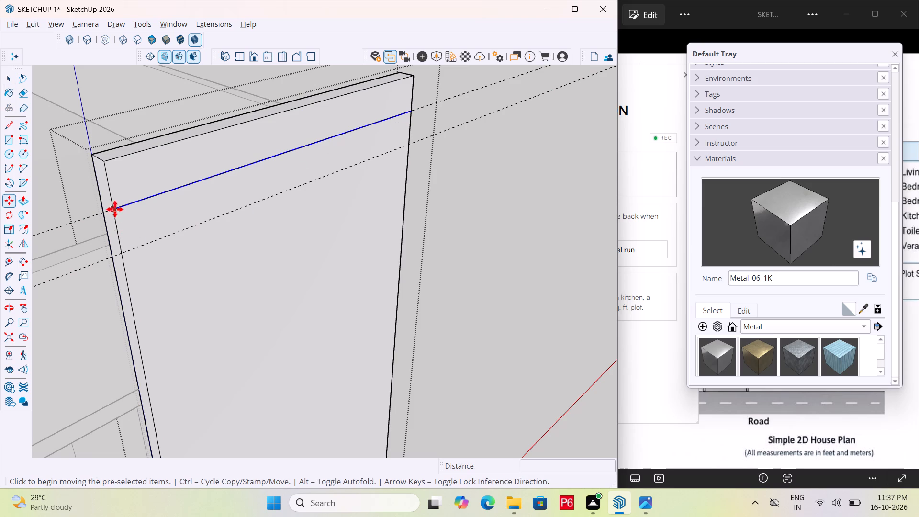
click(123, 253)
scroll(253, 198, down, 2)
key(space)
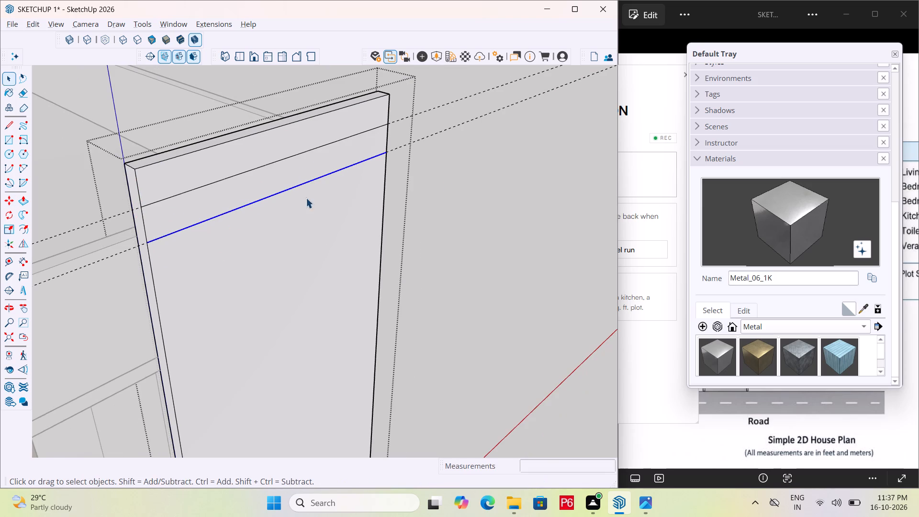
key(space)
key(Escape)
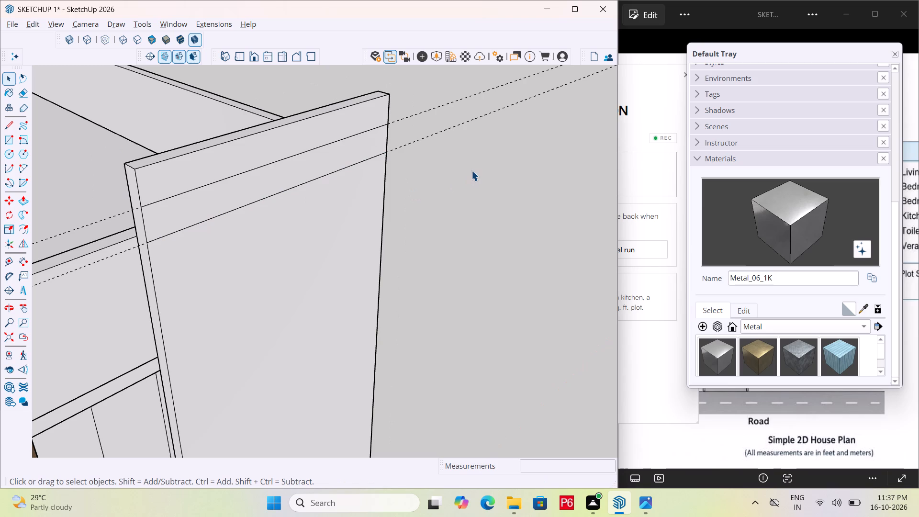
Erase both construction guides crossing the tall panel's front face.
double_click(359, 146)
click(358, 146)
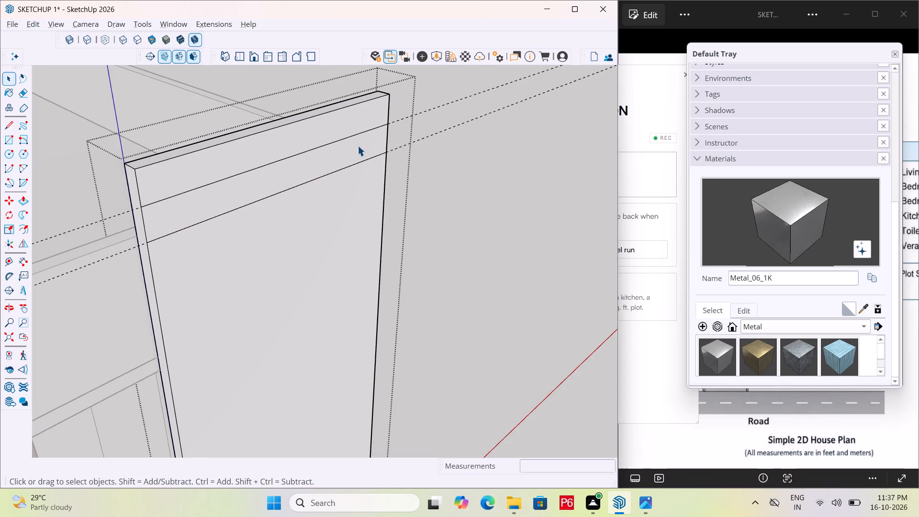
click(357, 146)
key(e)
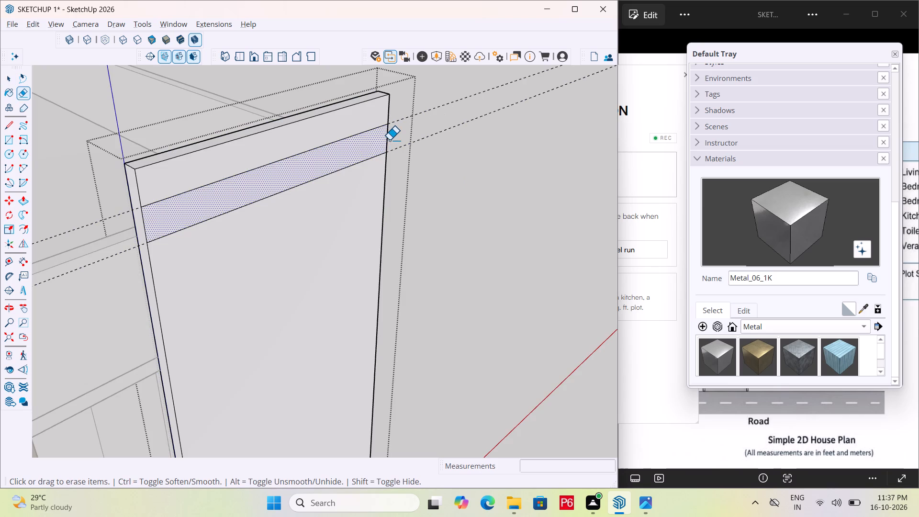
drag(462, 88, 479, 120)
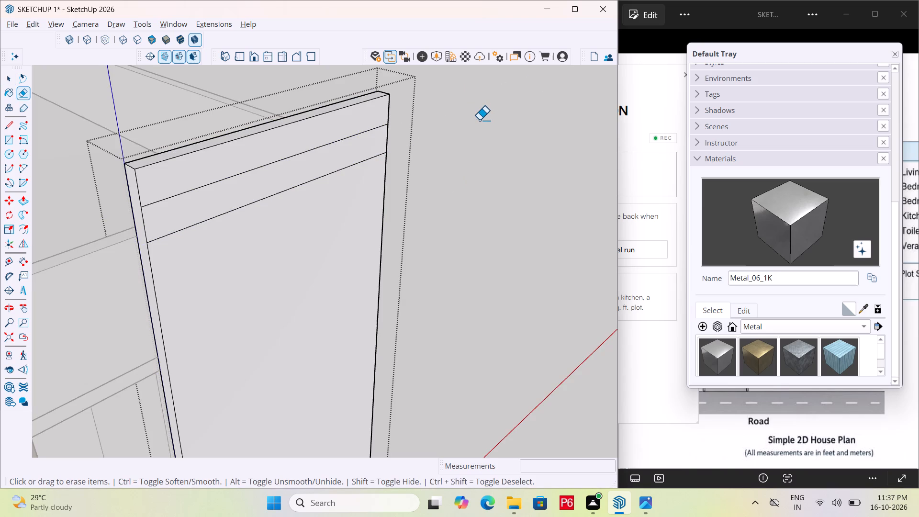
Save the model.
key(ctrl+s)
key(ctrl+s)
key(ctrl+s)
key(ctrl+s)
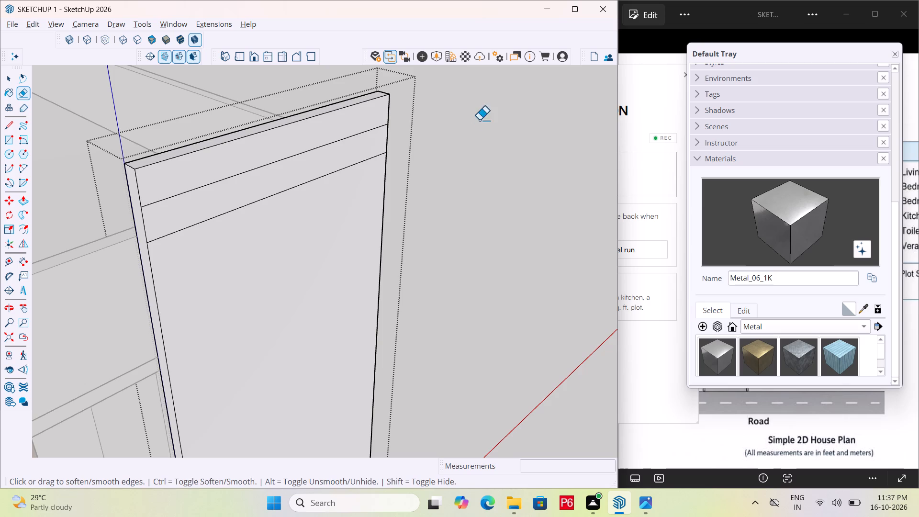
Copy both horizontal lines on the tall panel's front face 1' down along its vertical edge.
key(space)
click(479, 120)
double_click(328, 165)
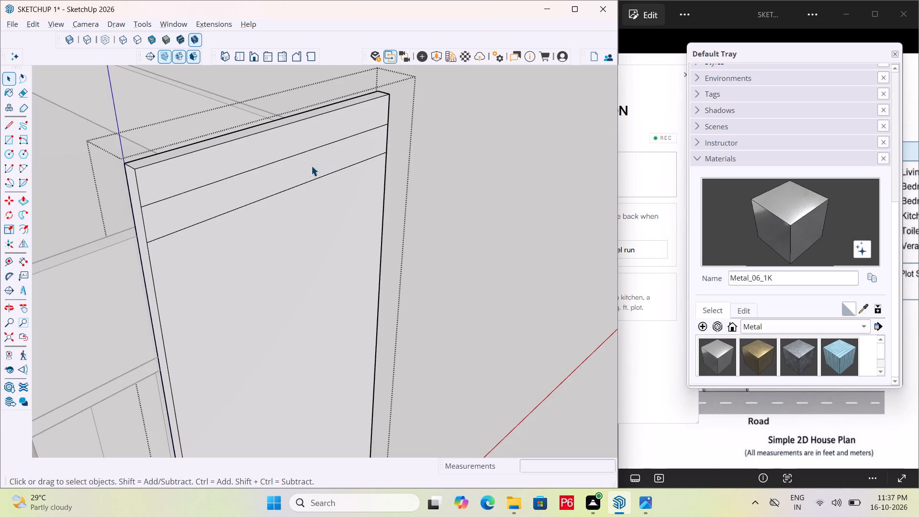
click(305, 164)
scroll(209, 209, up, 4)
middle_drag(205, 211, 278, 210)
scroll(278, 210, up, 2)
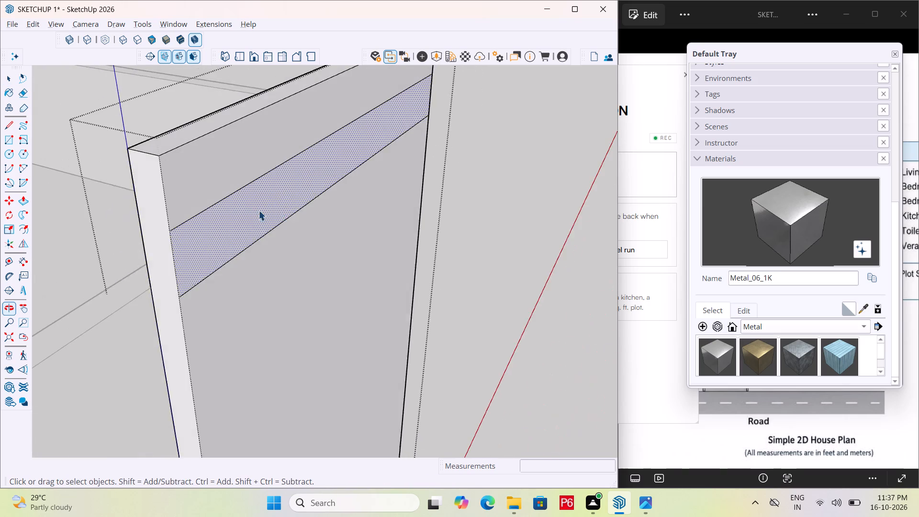
scroll(258, 210, up, 1)
click(205, 201)
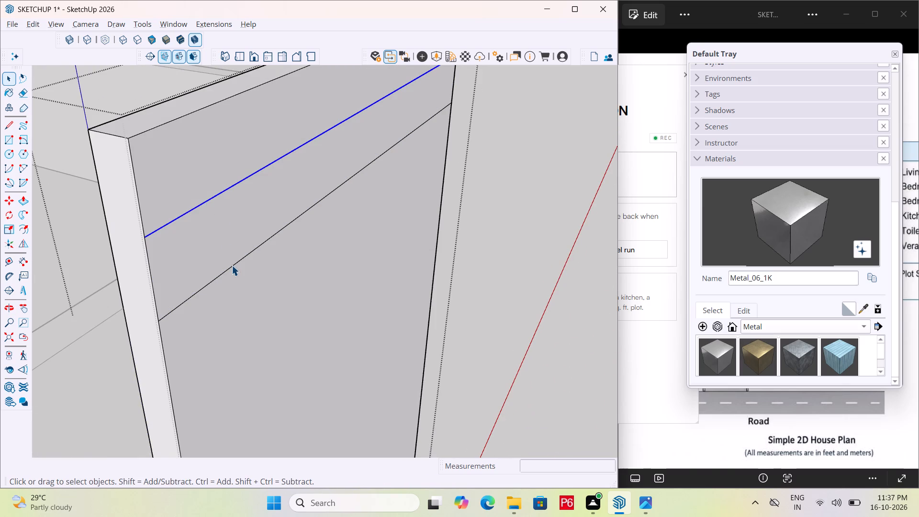
click(232, 265)
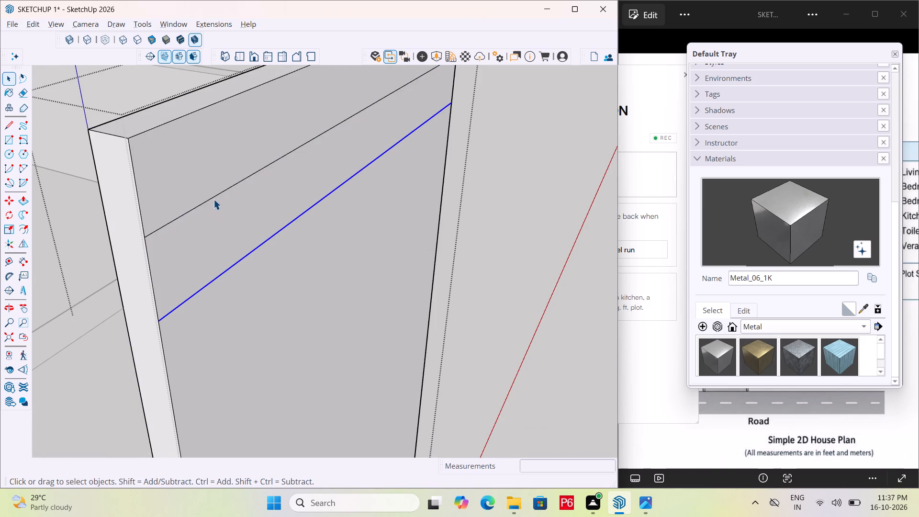
ctrl+click(214, 197)
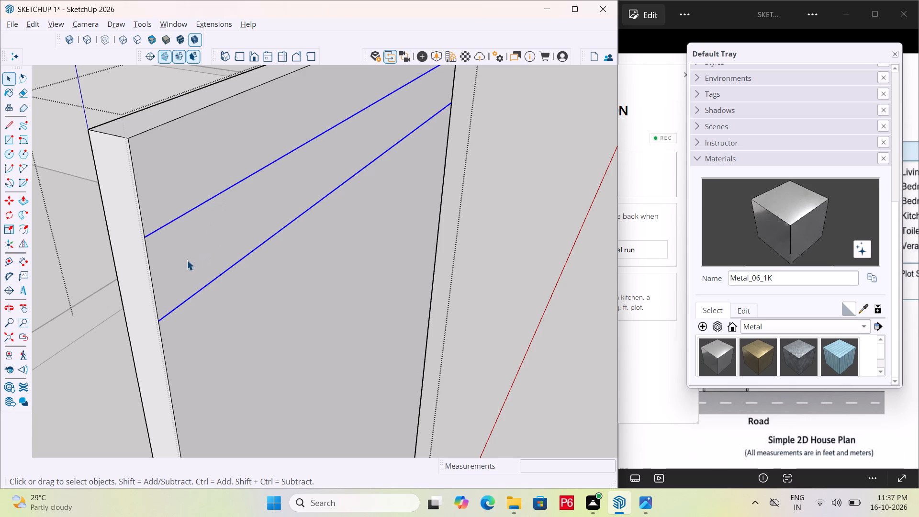
key(m)
click(145, 237)
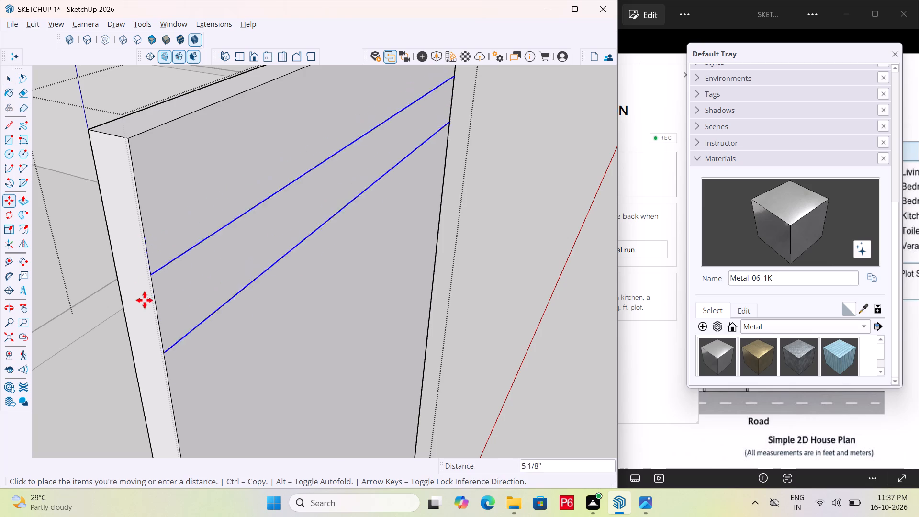
scroll(156, 248, down, 5)
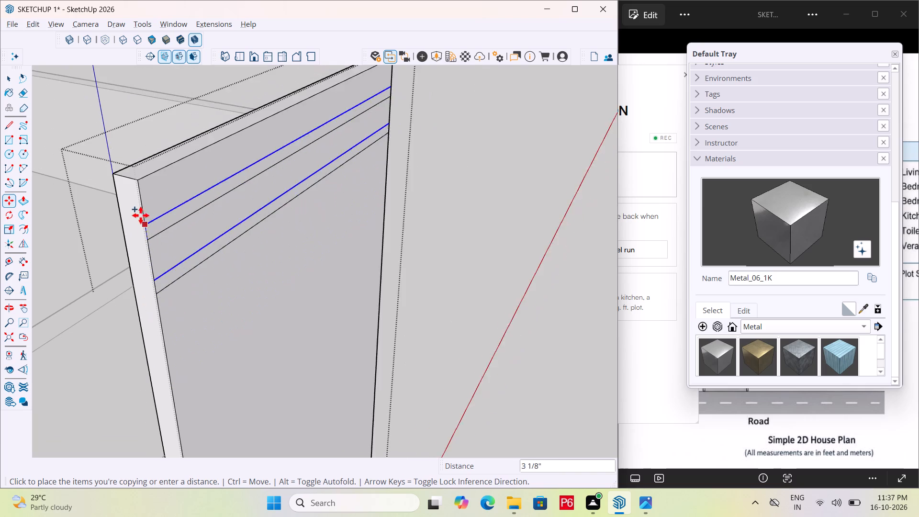
scroll(141, 215, down, 1)
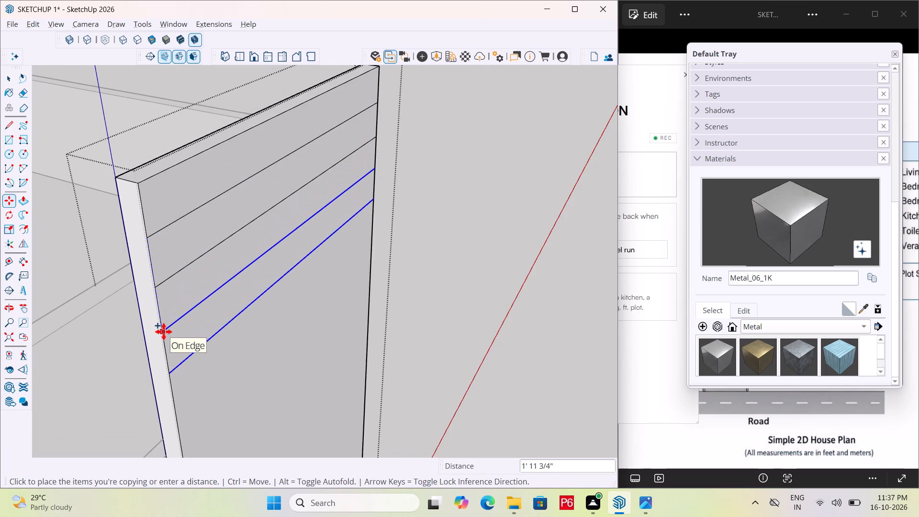
text(1')
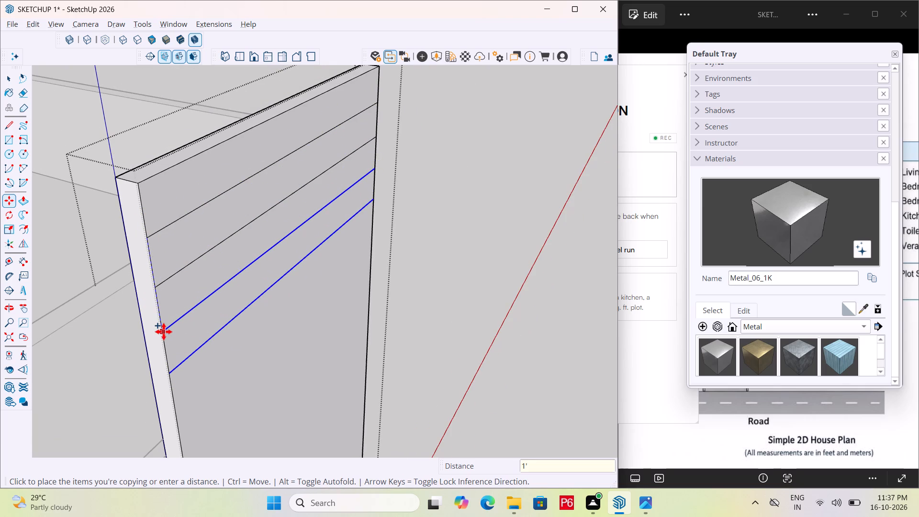
key(Return)
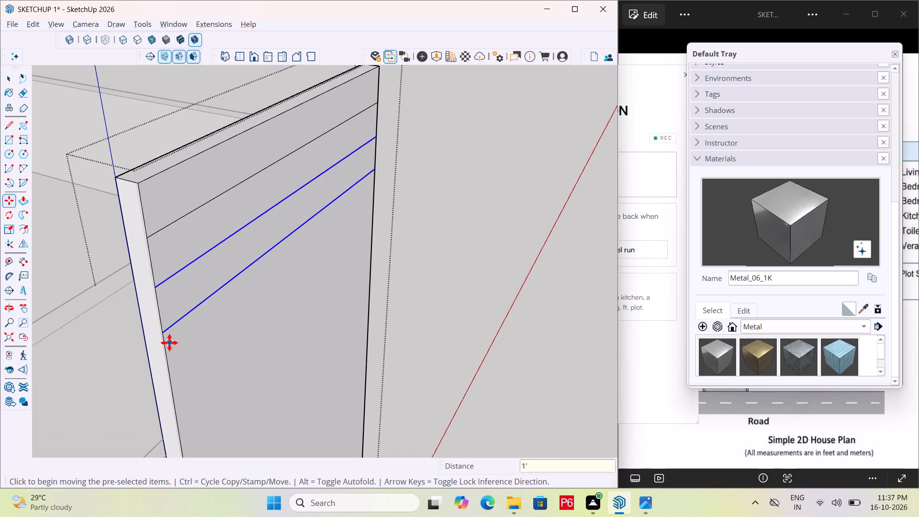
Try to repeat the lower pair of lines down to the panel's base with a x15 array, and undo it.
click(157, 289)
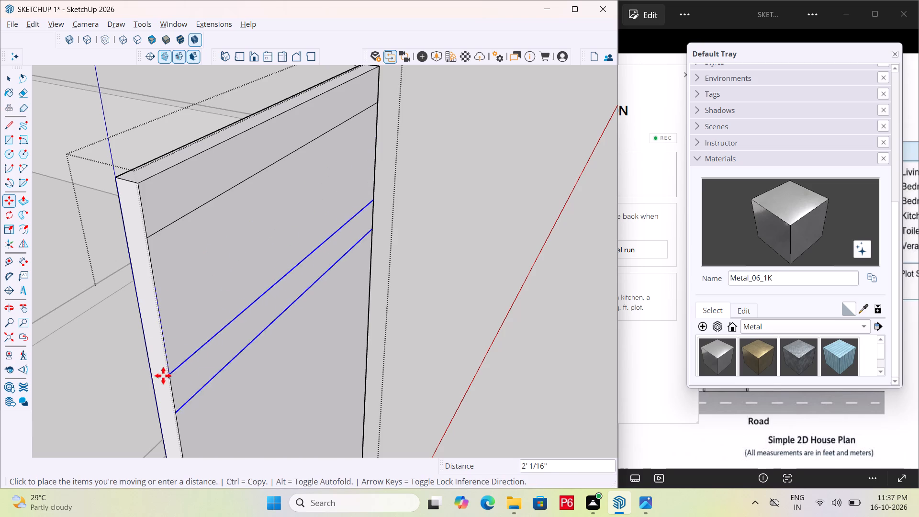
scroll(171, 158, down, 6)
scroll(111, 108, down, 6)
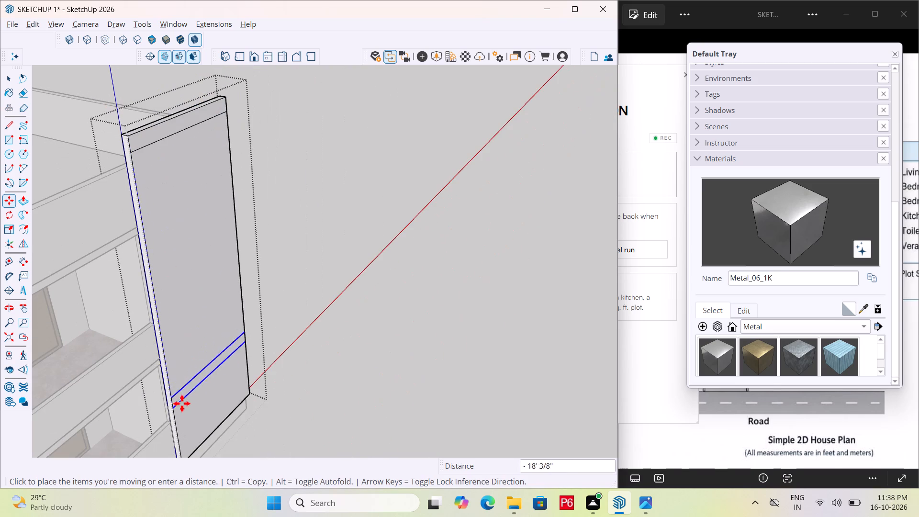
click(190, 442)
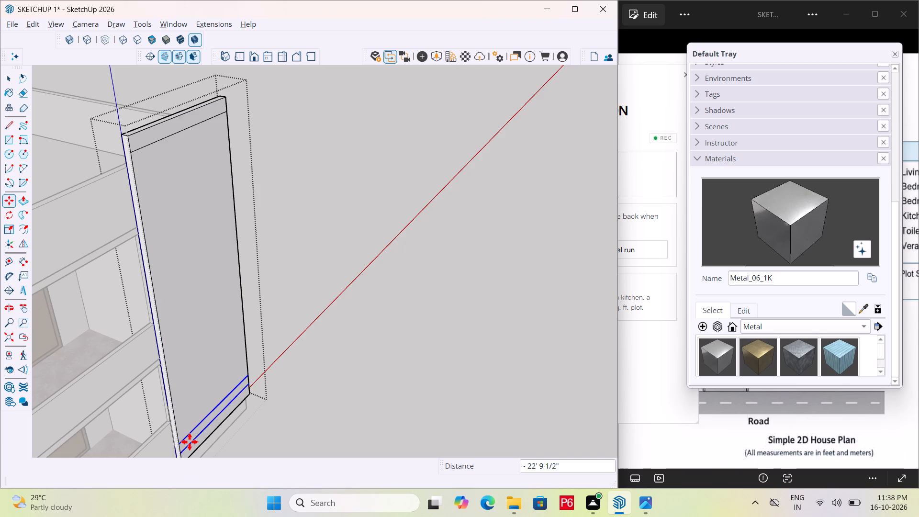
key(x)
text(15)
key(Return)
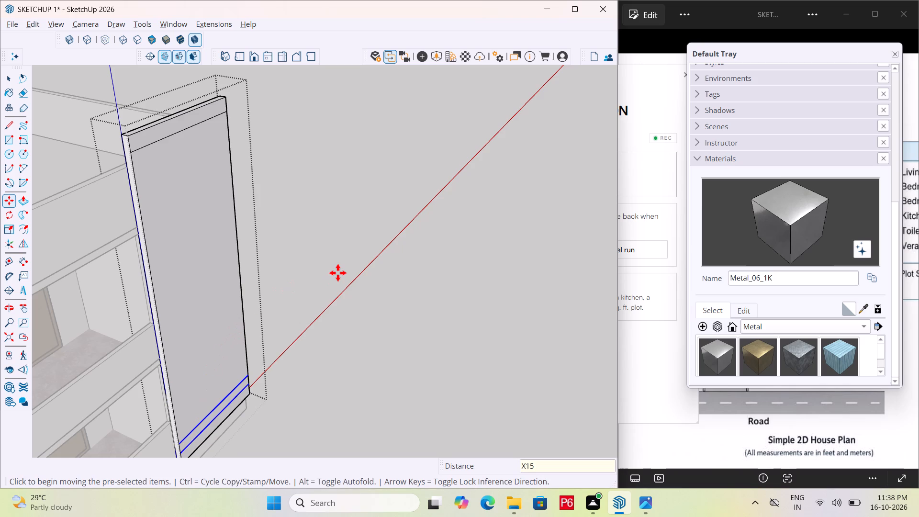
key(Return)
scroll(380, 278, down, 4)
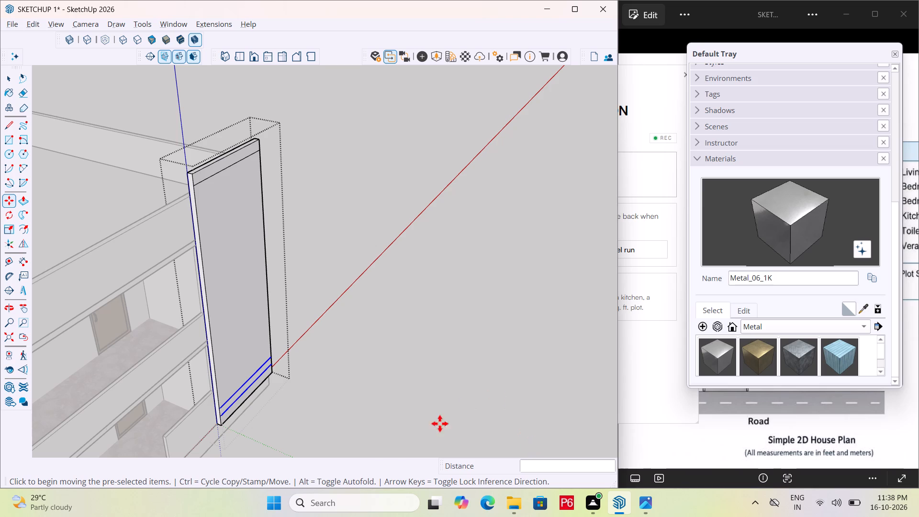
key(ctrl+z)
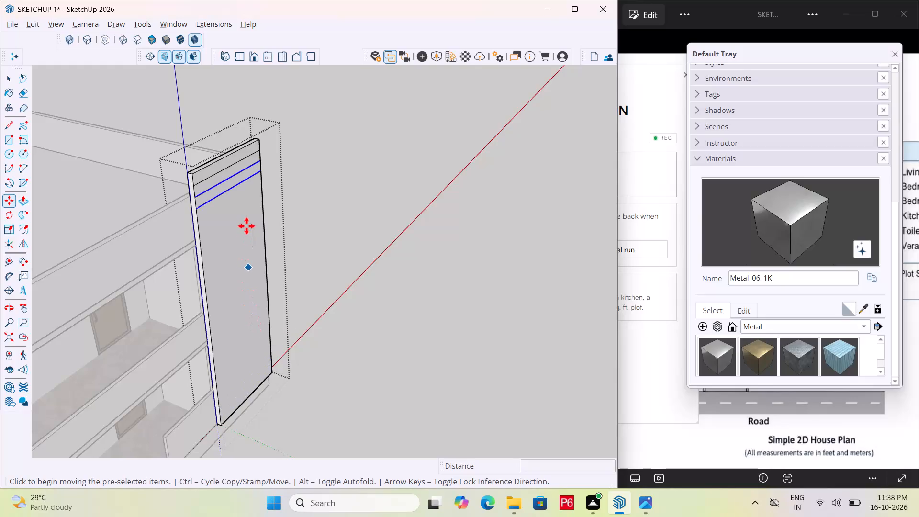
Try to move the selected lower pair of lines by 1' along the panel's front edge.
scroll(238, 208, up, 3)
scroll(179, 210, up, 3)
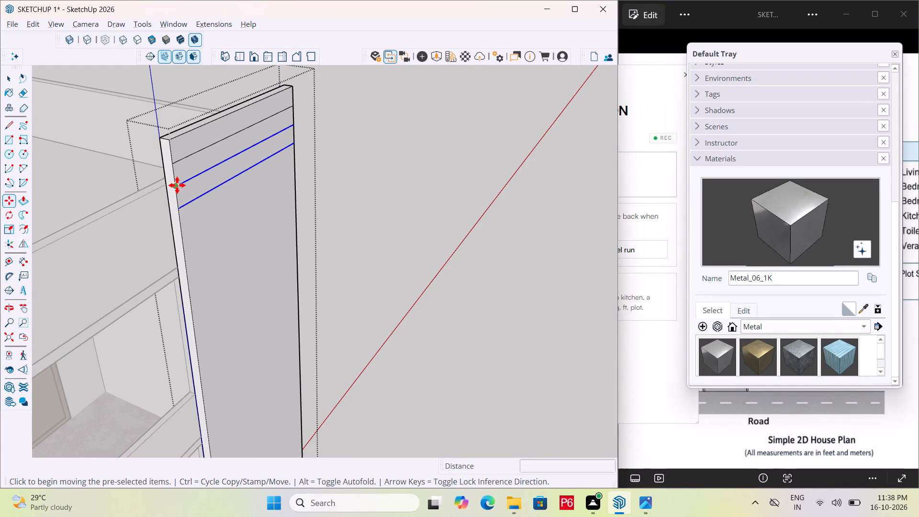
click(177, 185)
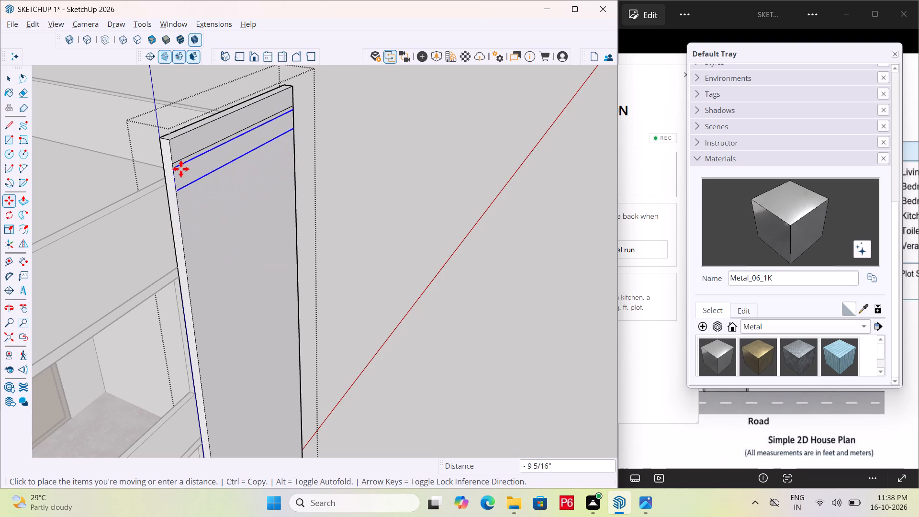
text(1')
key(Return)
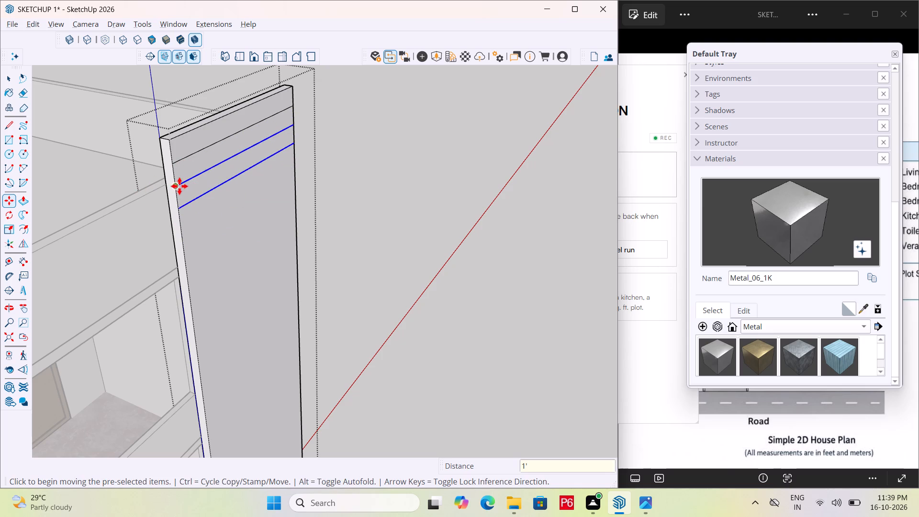
Copy the lower pair of lines down the panel's front edge three times, spacing each copy about 2' below the last, and exit the group.
click(179, 187)
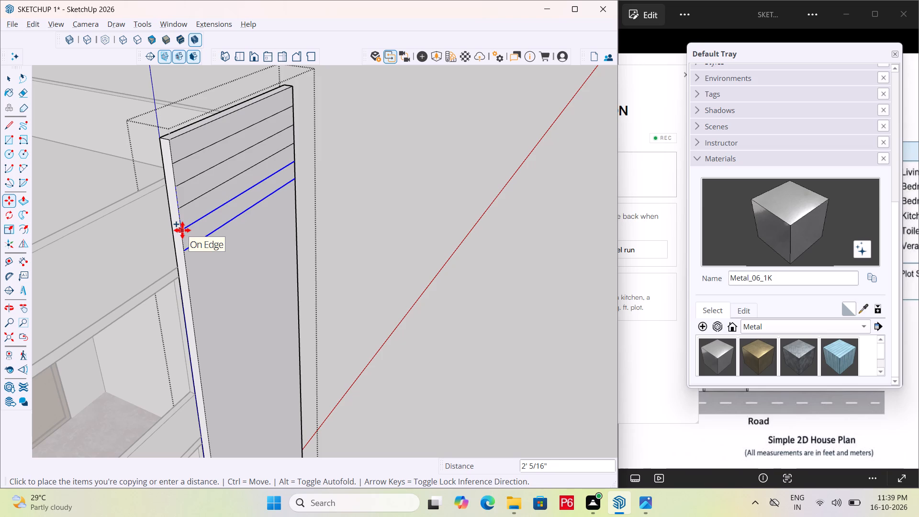
scroll(187, 228, up, 4)
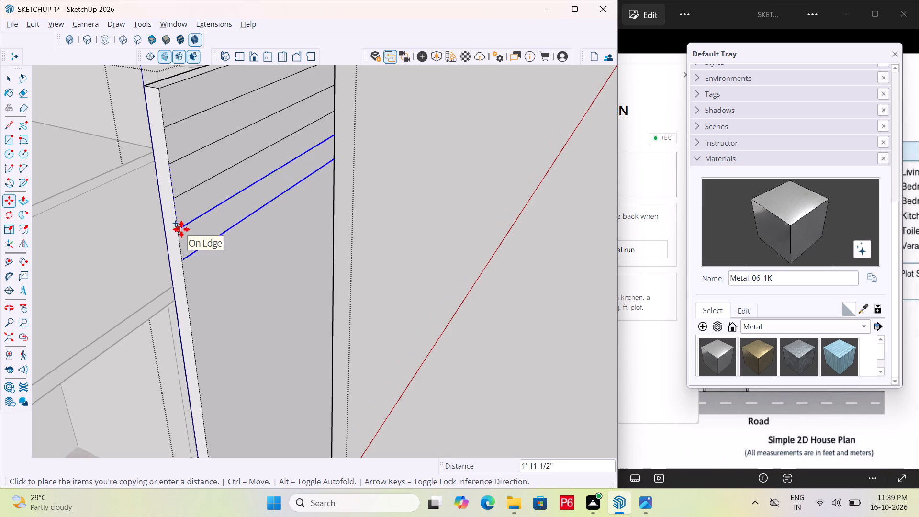
click(181, 229)
click(176, 232)
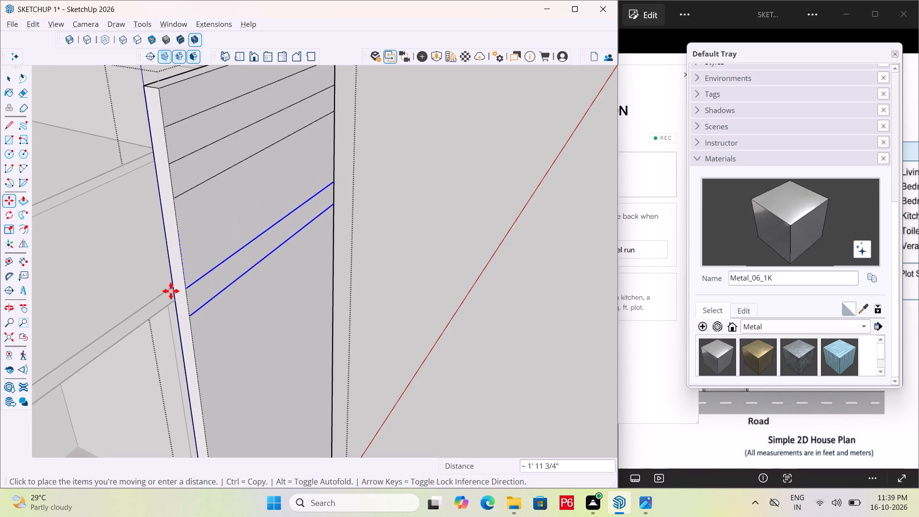
middle_drag(190, 292, 134, 225)
scroll(140, 234, down, 4)
middle_drag(140, 234, 199, 292)
scroll(199, 296, up, 3)
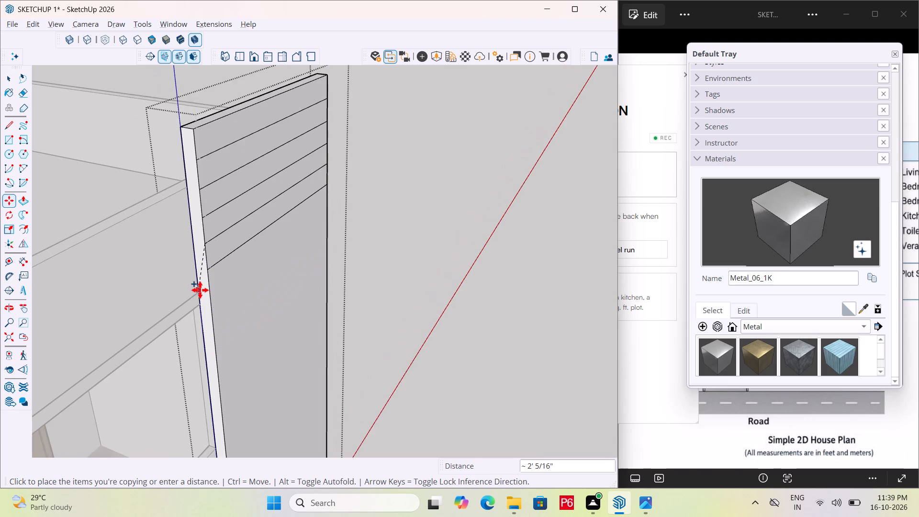
scroll(250, 292, up, 3)
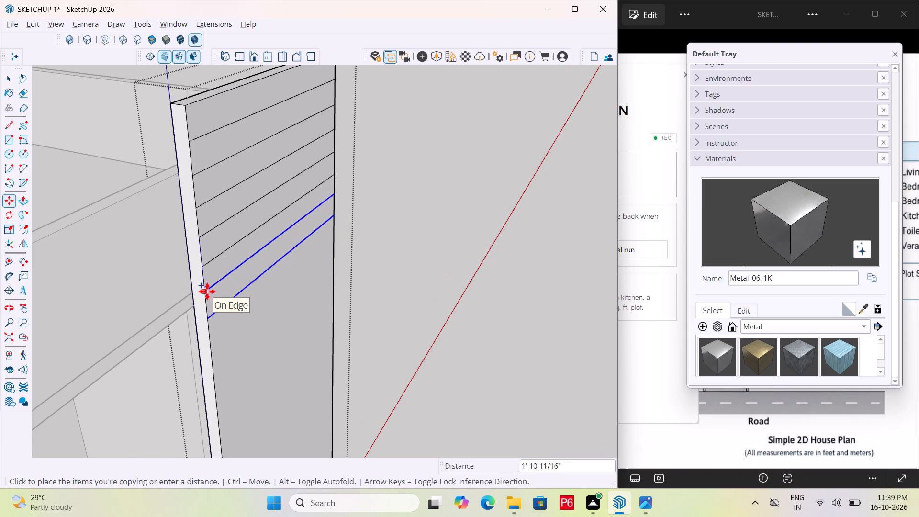
click(207, 292)
click(207, 293)
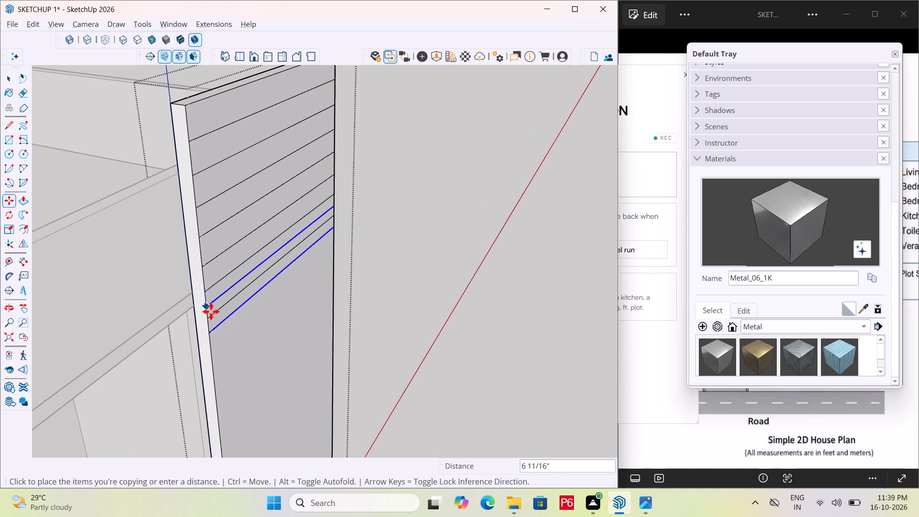
click(211, 340)
scroll(183, 283, down, 3)
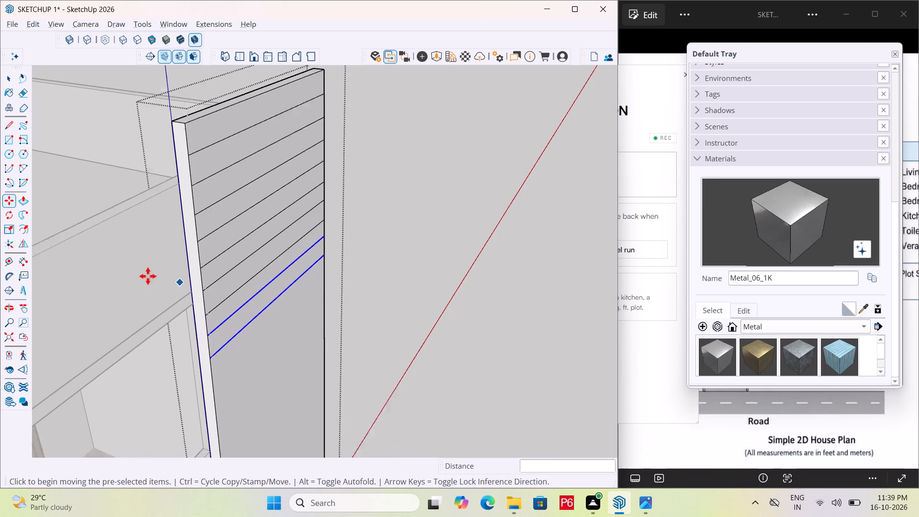
scroll(148, 276, down, 1)
key(space)
click(378, 231)
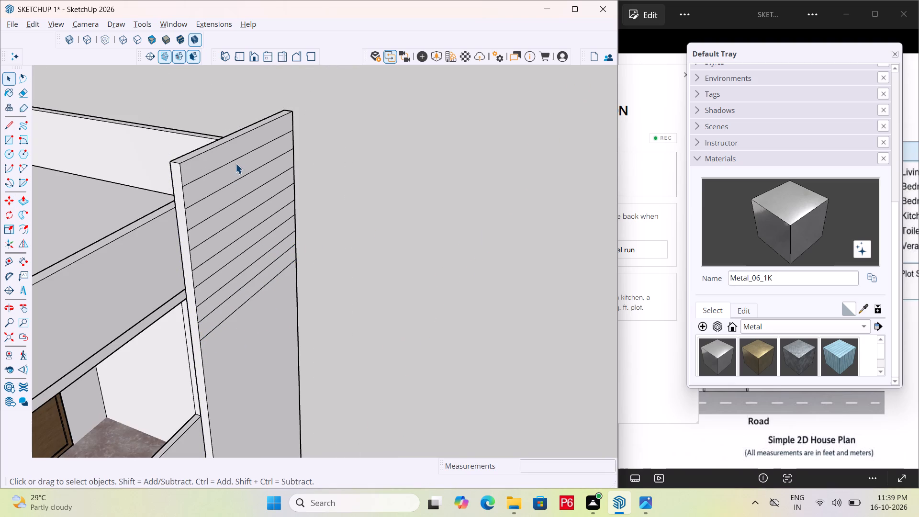
Open the tall panel's group and copy all its horizontal lines down along the front face's vertical edge by about 8' 7".
click(237, 159)
double_click(237, 159)
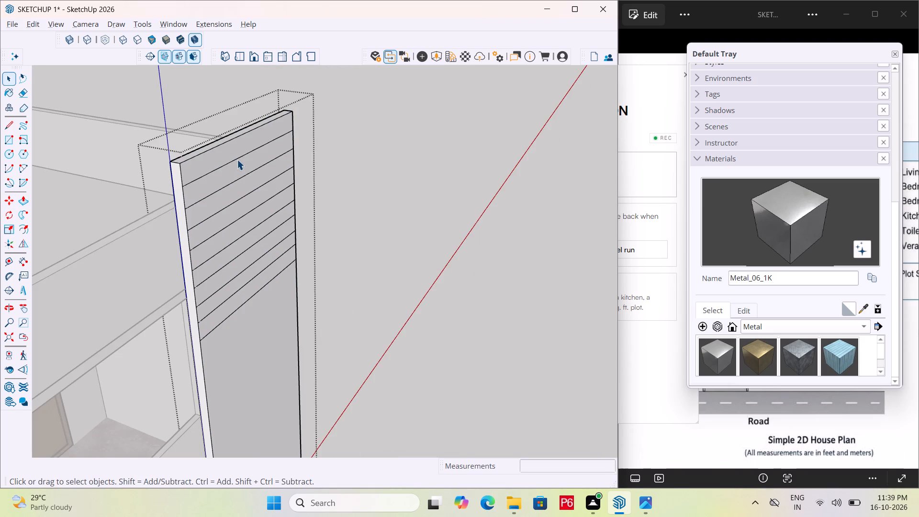
click(236, 161)
click(237, 180)
ctrl+click(233, 160)
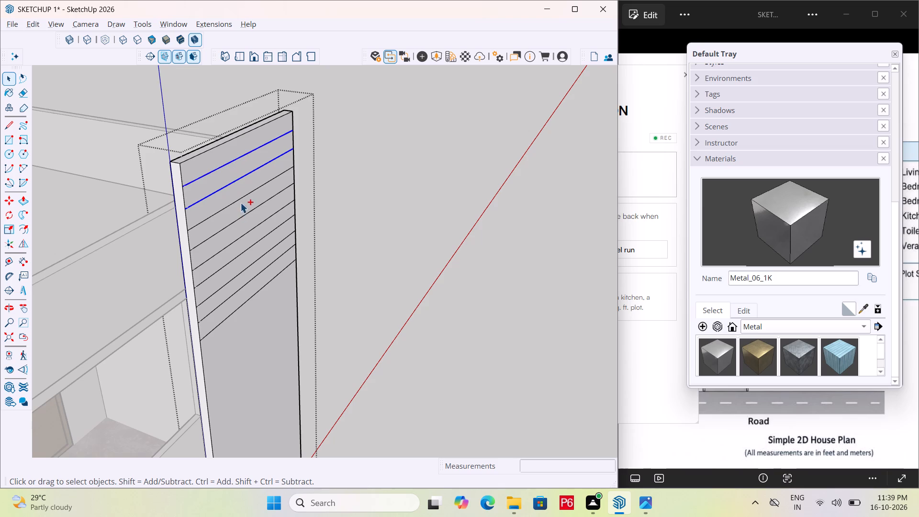
ctrl+click(240, 200)
ctrl+click(246, 214)
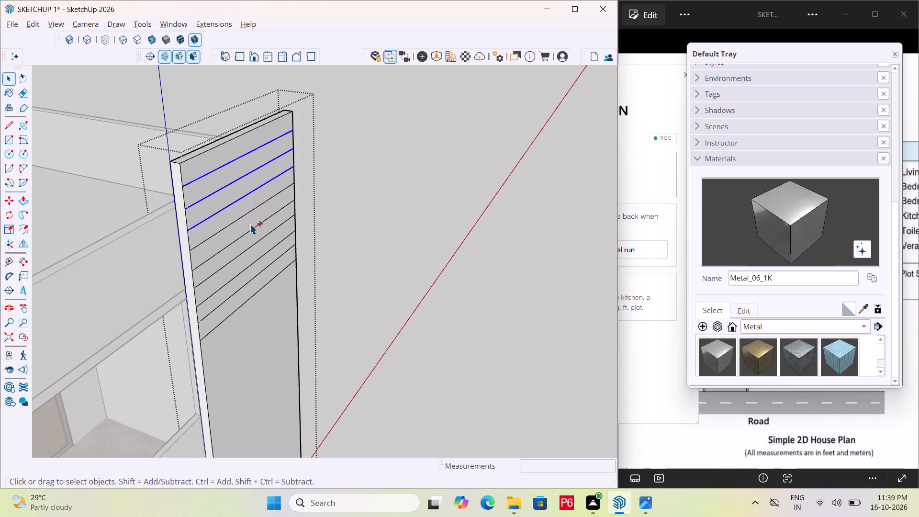
ctrl+click(250, 230)
ctrl+click(253, 246)
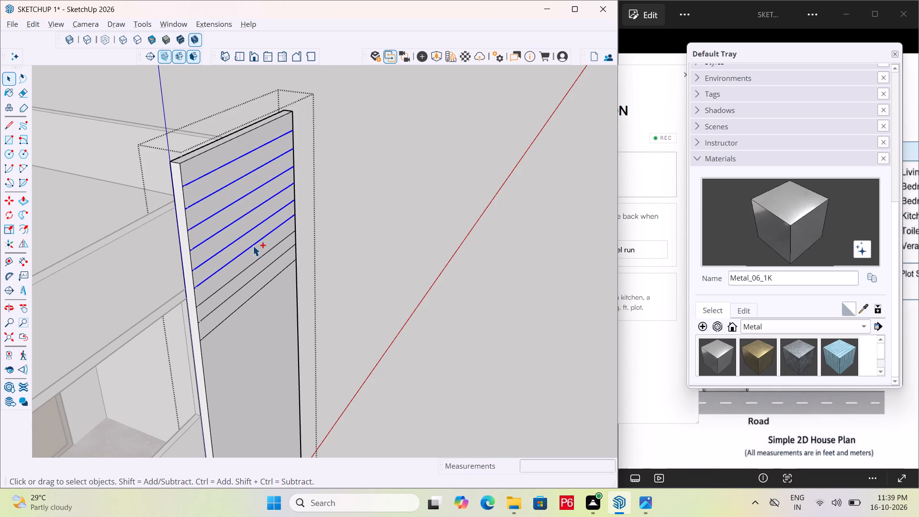
ctrl+click(256, 260)
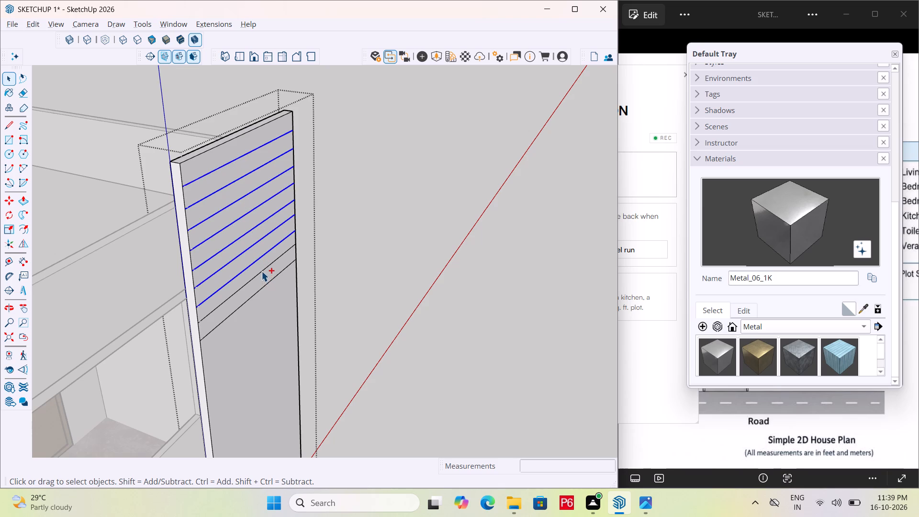
ctrl+click(261, 271)
ctrl+click(263, 286)
scroll(208, 231, down, 3)
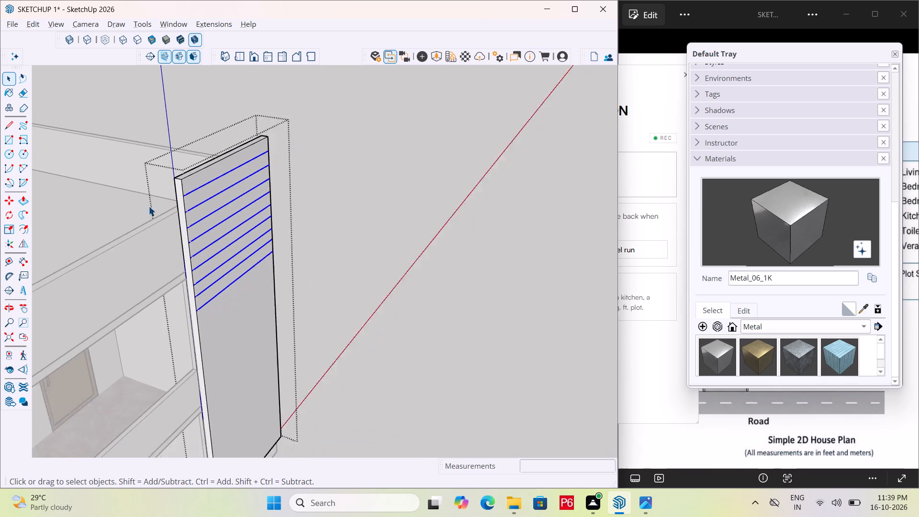
scroll(148, 206, down, 1)
middle_drag(272, 212, 219, 180)
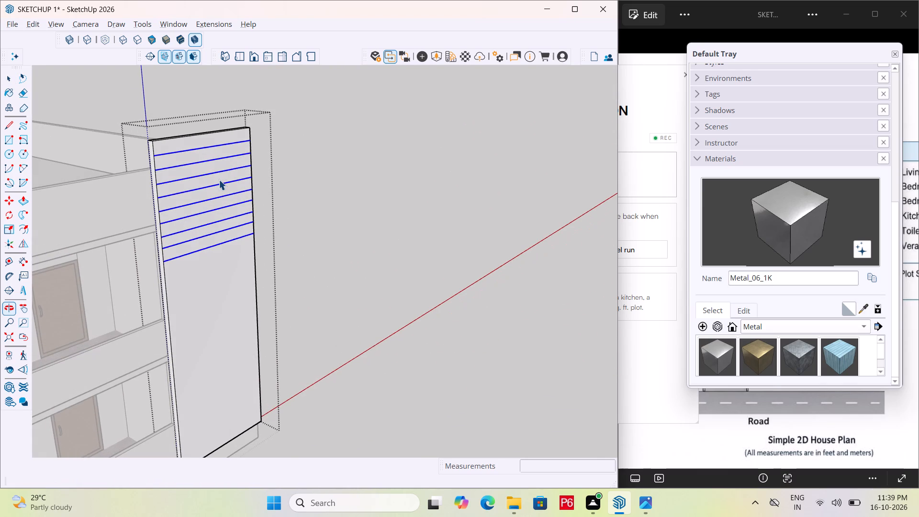
key(m)
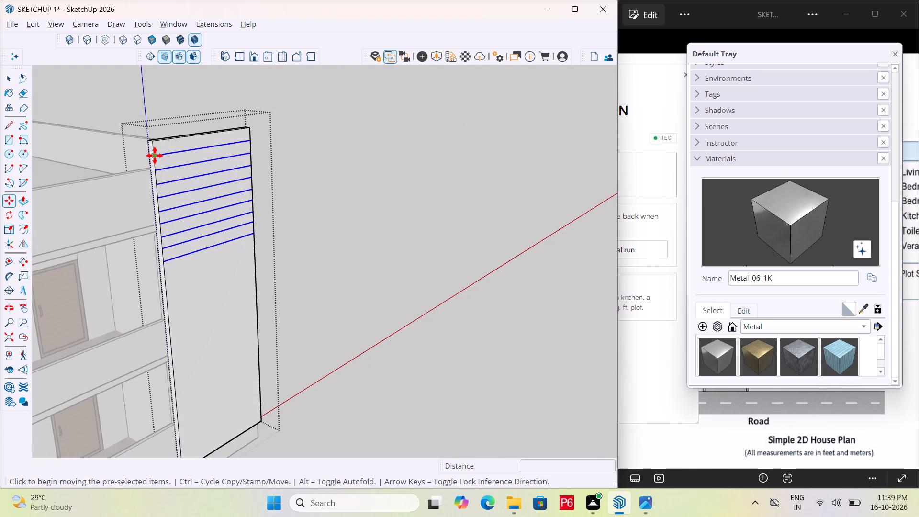
click(155, 156)
scroll(171, 278, up, 5)
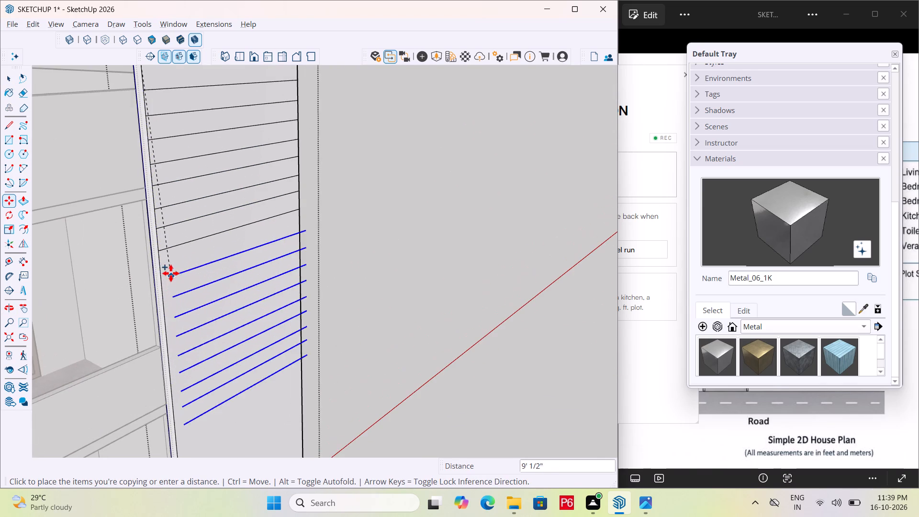
click(165, 270)
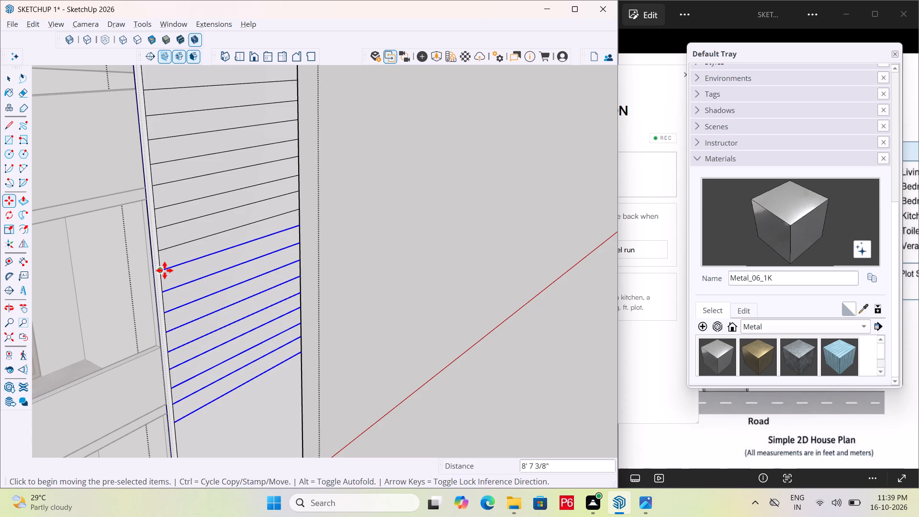
Copy the same set of horizontal lines down once more to fill the panel's front face to its base, and exit the group.
ctrl+click(165, 270)
scroll(176, 186, down, 6)
scroll(188, 358, up, 3)
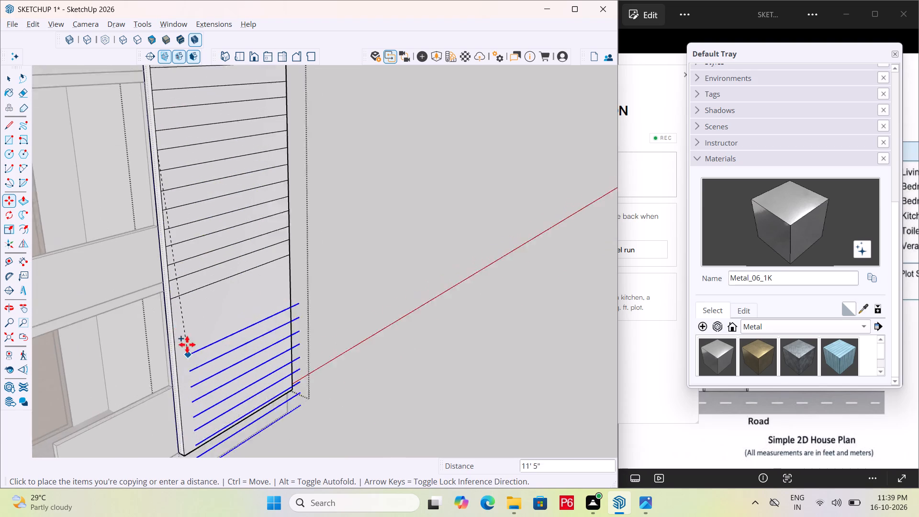
scroll(187, 345, up, 2)
drag(175, 314, 179, 309)
scroll(187, 225, down, 2)
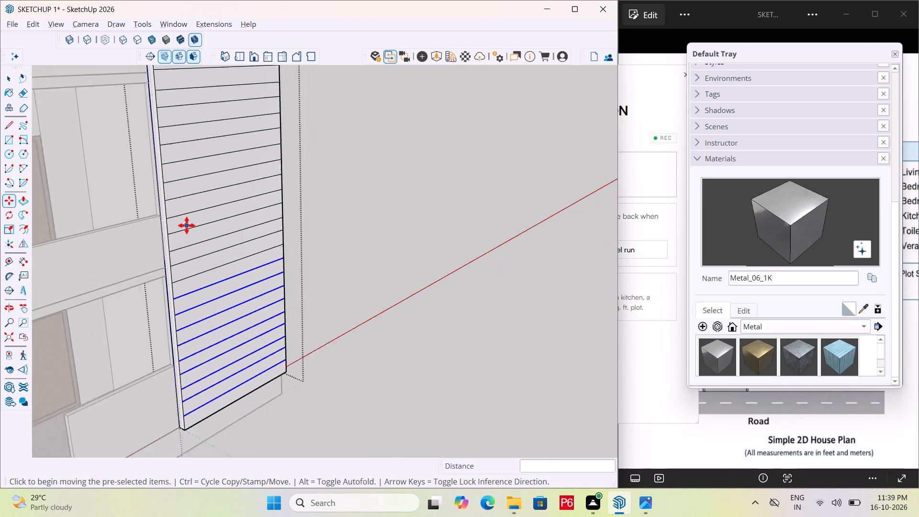
scroll(187, 225, down, 2)
key(space)
click(350, 241)
Examine the fully banded panel from the front and side of the house, including its upper part up close.
scroll(388, 222, down, 4)
middle_drag(405, 225, 204, 213)
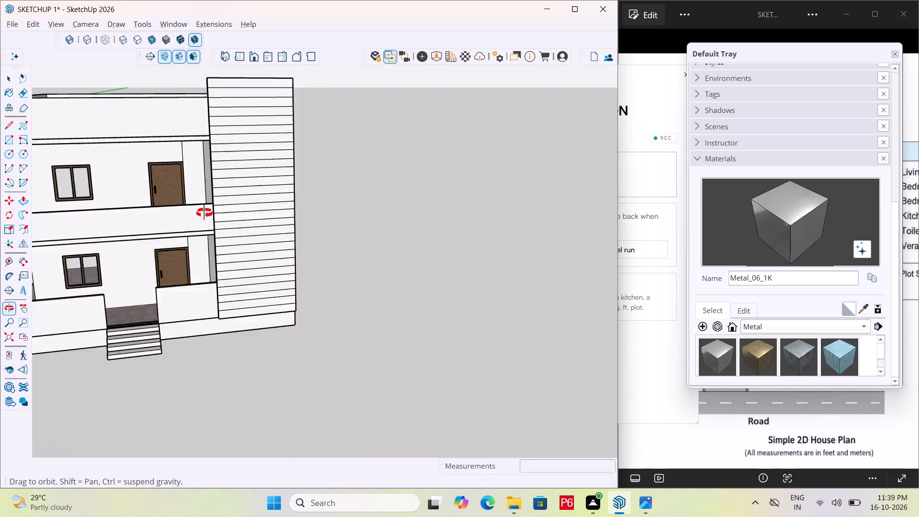
middle_drag(204, 213, 163, 227)
middle_drag(308, 161, 215, 180)
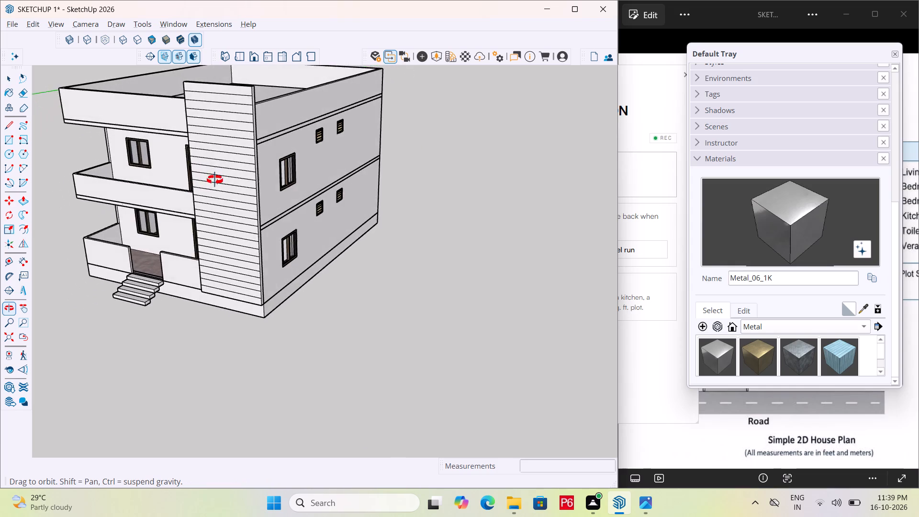
middle_drag(215, 180, 217, 179)
scroll(199, 109, up, 4)
scroll(243, 82, up, 5)
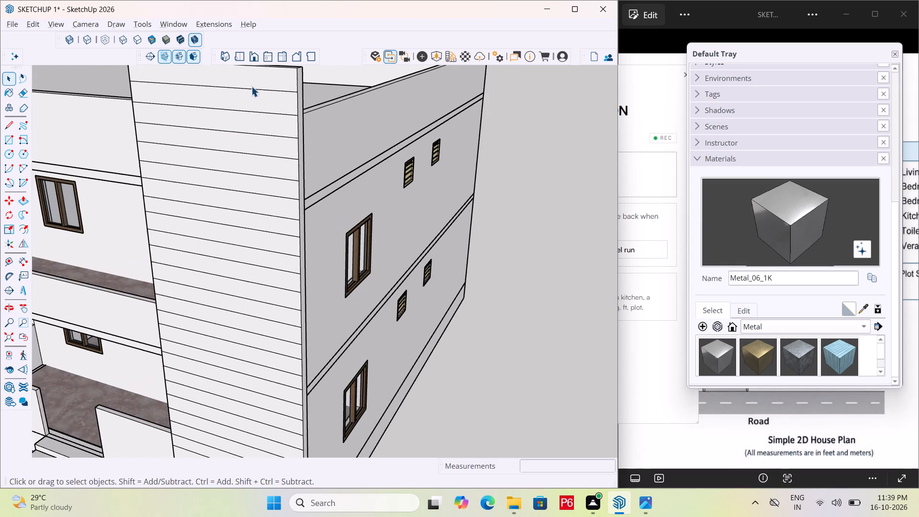
scroll(255, 96, down, 2)
middle_drag(208, 100, 232, 83)
scroll(230, 84, up, 2)
middle_drag(317, 99, 212, 121)
scroll(317, 99, down, 1)
scroll(212, 121, up, 1)
scroll(228, 86, up, 3)
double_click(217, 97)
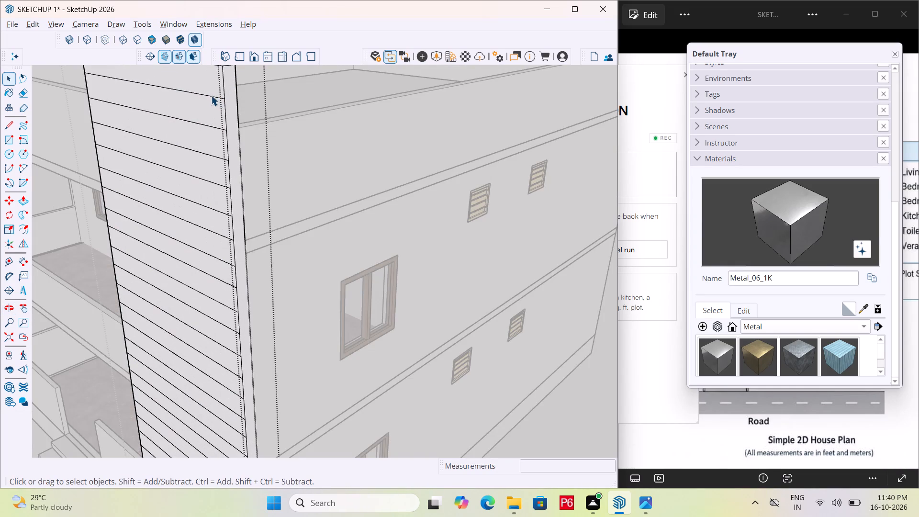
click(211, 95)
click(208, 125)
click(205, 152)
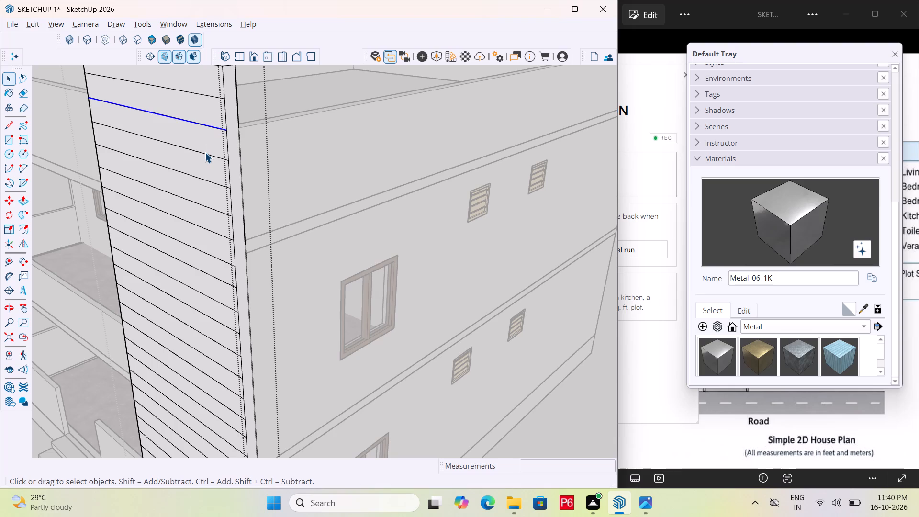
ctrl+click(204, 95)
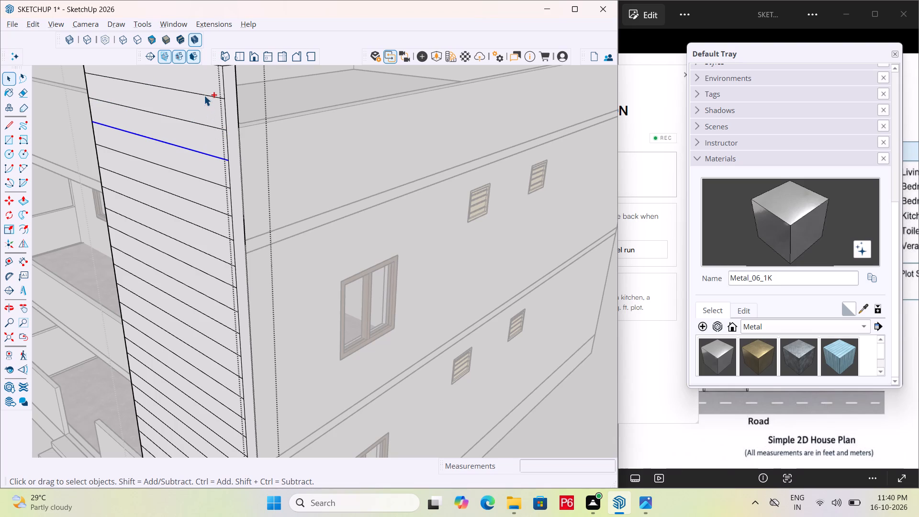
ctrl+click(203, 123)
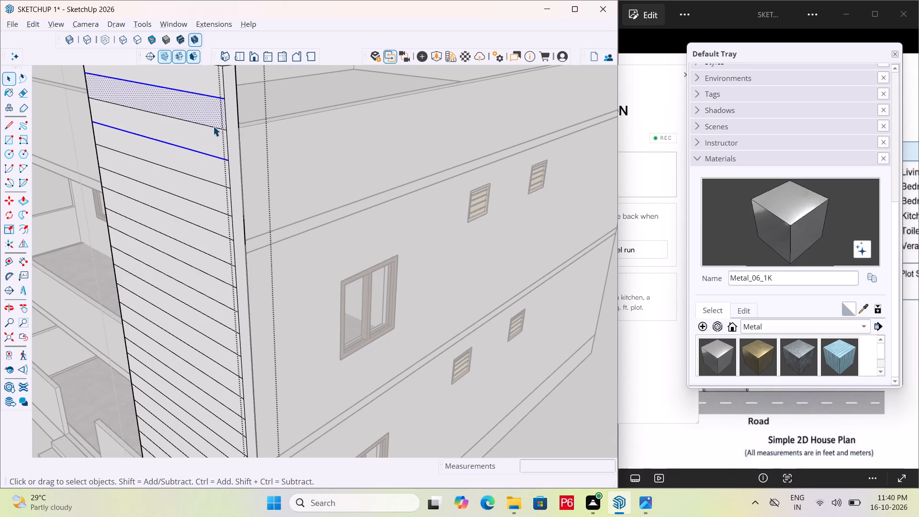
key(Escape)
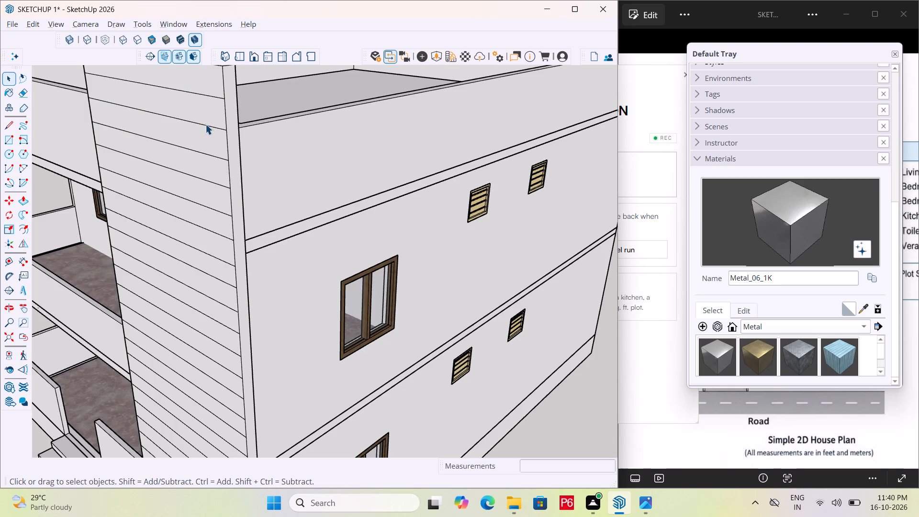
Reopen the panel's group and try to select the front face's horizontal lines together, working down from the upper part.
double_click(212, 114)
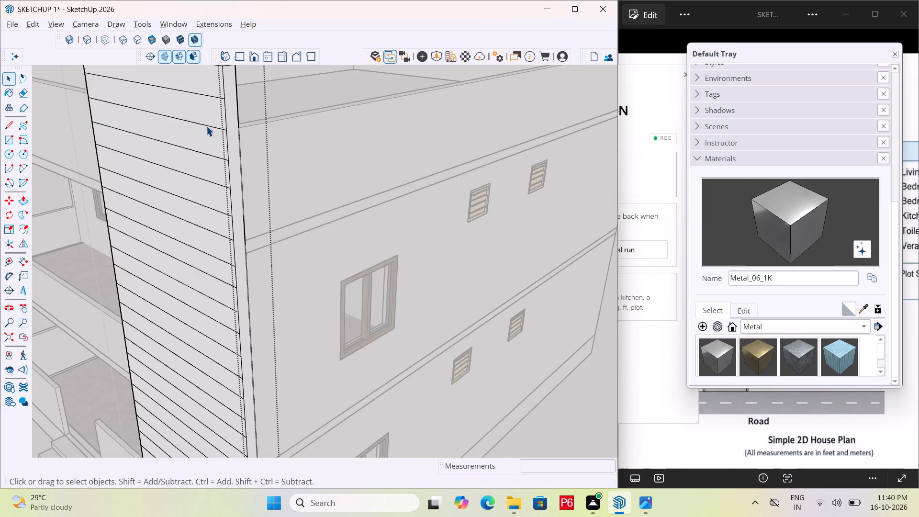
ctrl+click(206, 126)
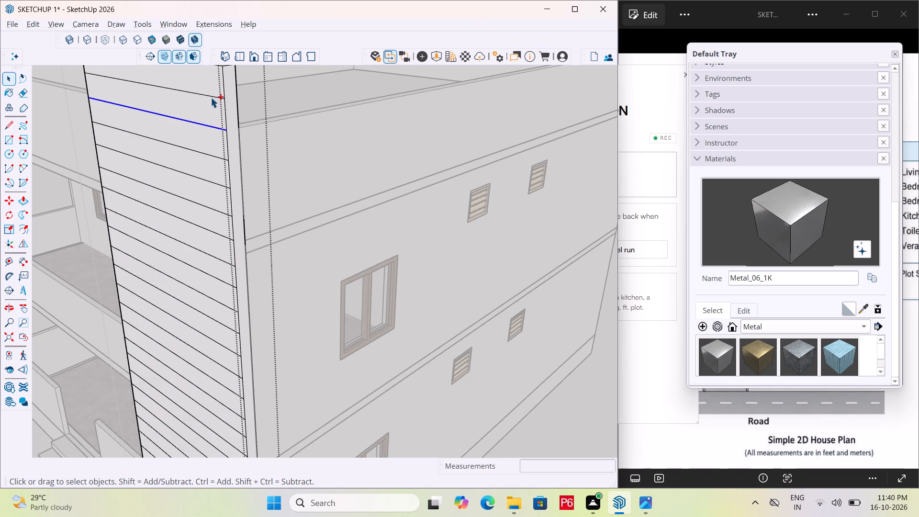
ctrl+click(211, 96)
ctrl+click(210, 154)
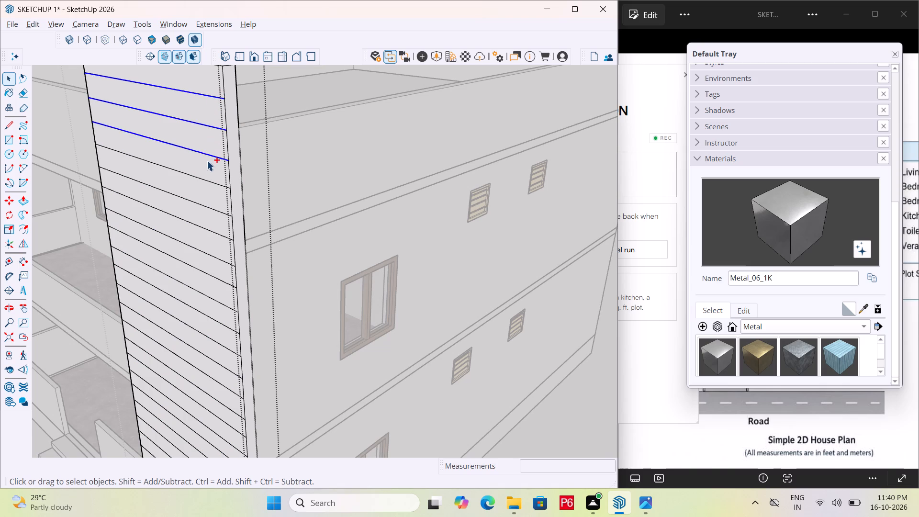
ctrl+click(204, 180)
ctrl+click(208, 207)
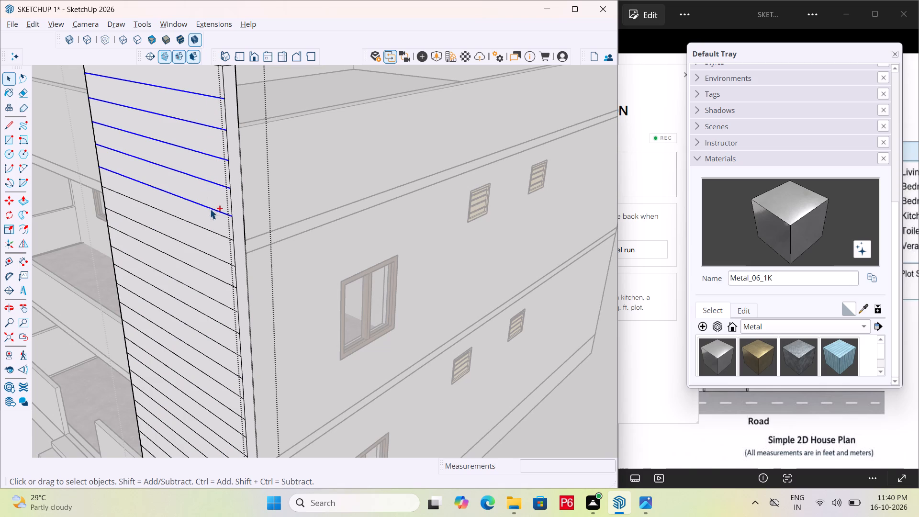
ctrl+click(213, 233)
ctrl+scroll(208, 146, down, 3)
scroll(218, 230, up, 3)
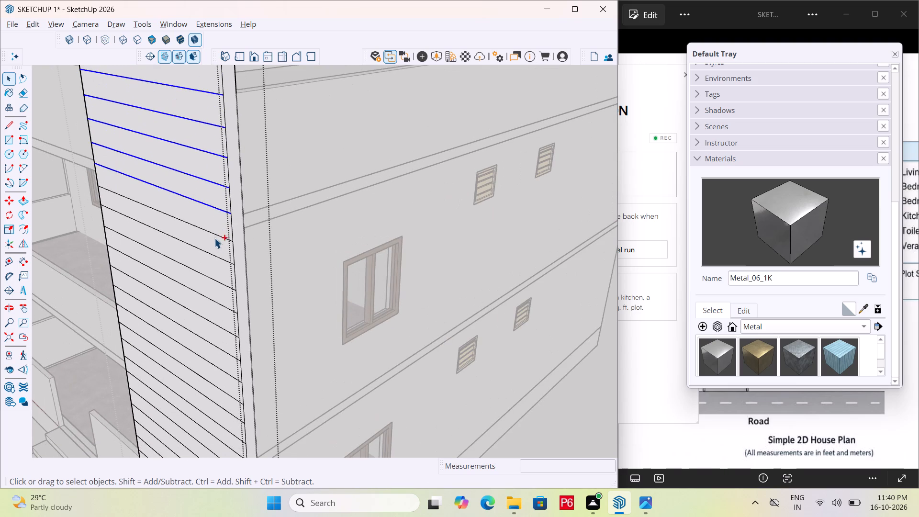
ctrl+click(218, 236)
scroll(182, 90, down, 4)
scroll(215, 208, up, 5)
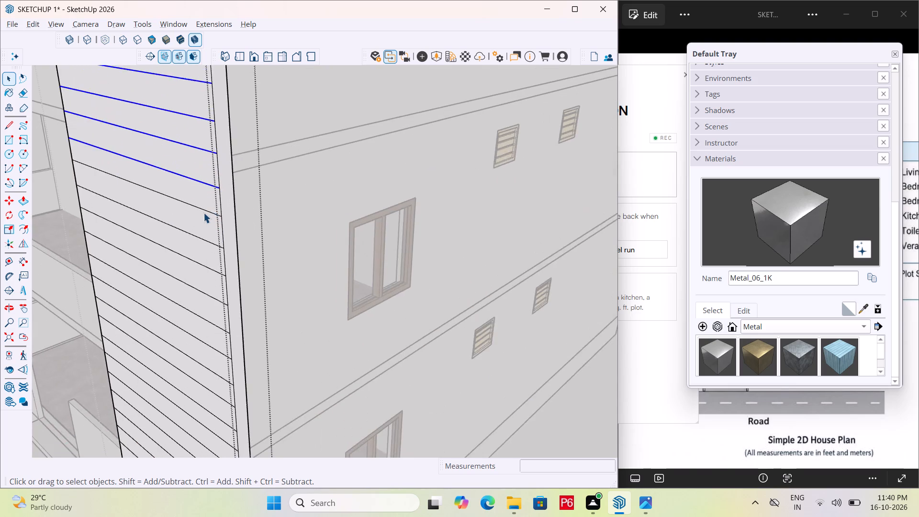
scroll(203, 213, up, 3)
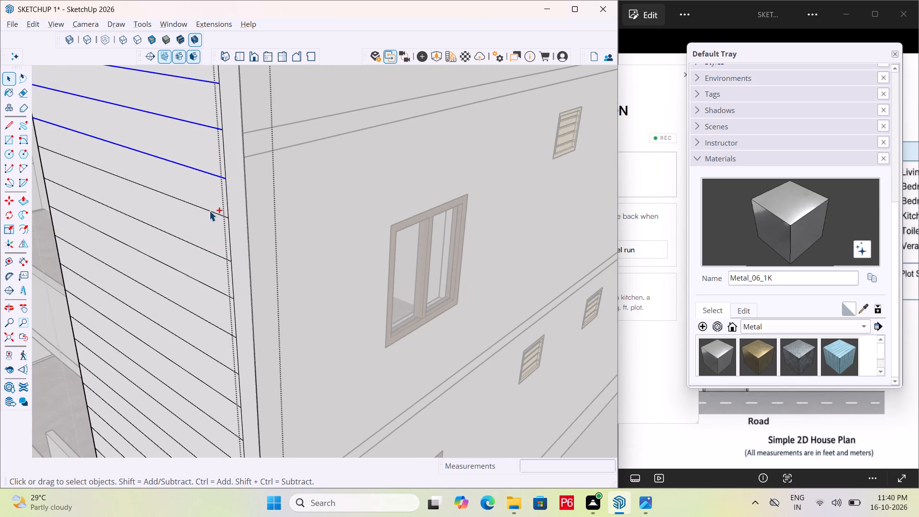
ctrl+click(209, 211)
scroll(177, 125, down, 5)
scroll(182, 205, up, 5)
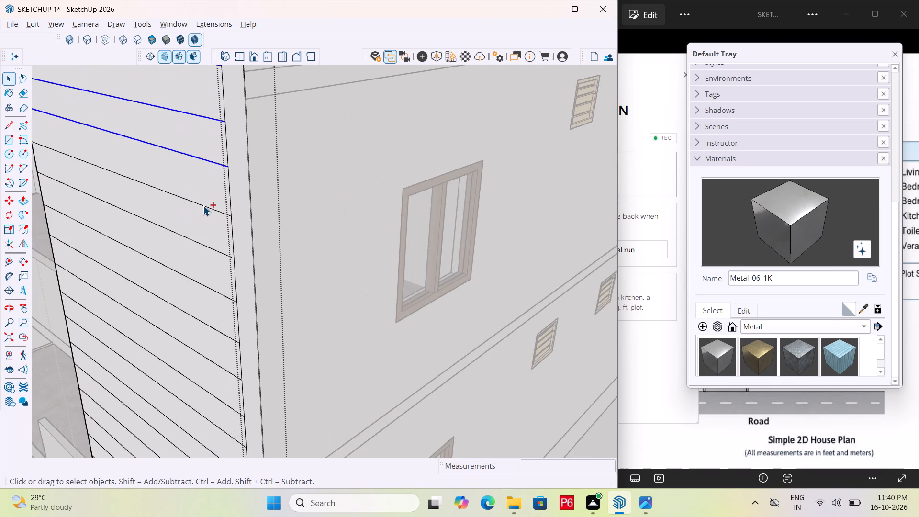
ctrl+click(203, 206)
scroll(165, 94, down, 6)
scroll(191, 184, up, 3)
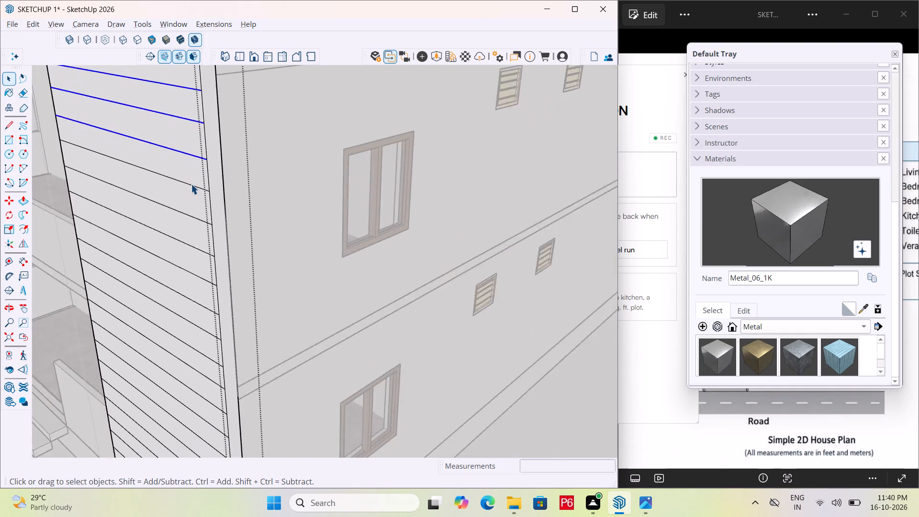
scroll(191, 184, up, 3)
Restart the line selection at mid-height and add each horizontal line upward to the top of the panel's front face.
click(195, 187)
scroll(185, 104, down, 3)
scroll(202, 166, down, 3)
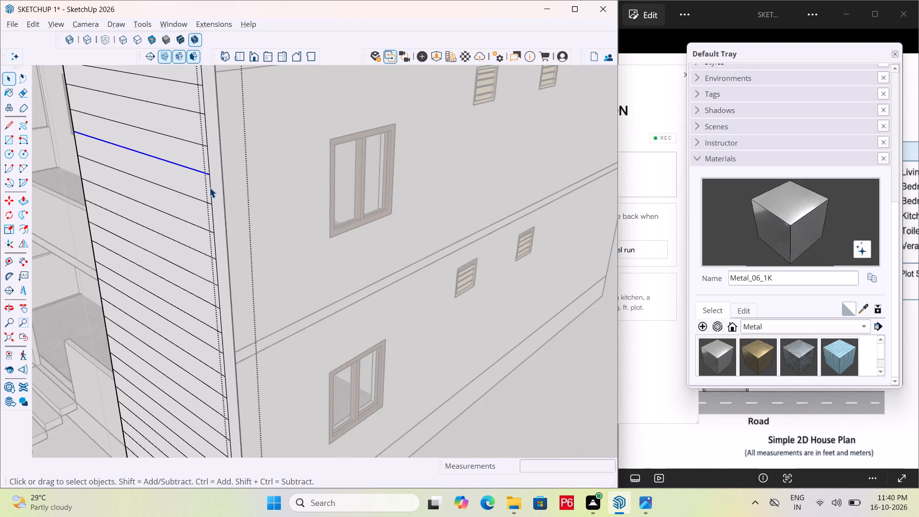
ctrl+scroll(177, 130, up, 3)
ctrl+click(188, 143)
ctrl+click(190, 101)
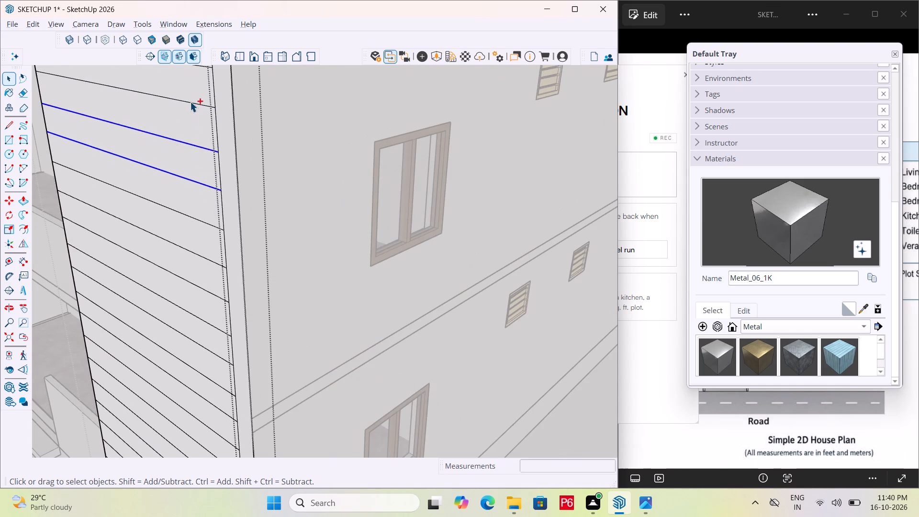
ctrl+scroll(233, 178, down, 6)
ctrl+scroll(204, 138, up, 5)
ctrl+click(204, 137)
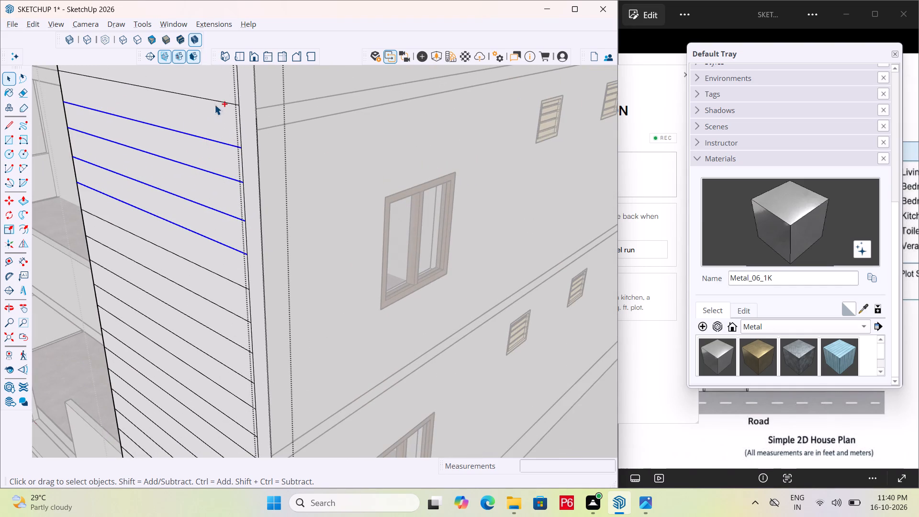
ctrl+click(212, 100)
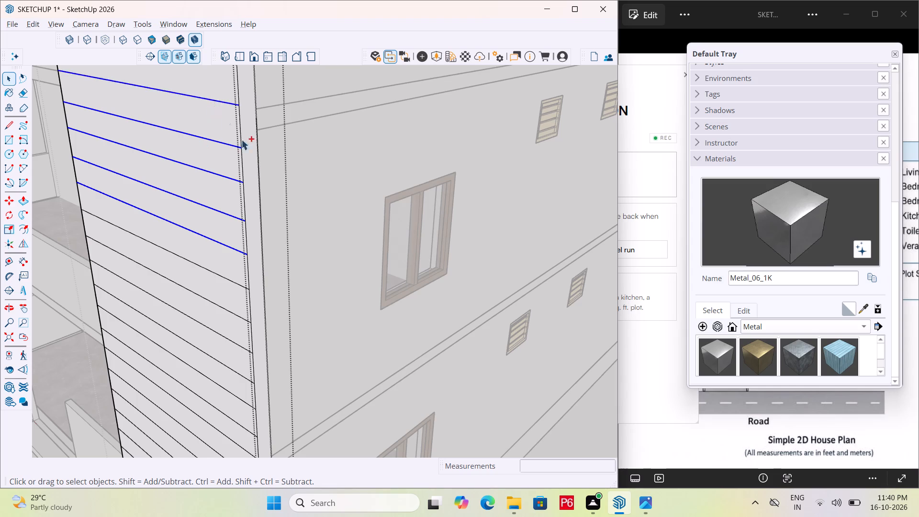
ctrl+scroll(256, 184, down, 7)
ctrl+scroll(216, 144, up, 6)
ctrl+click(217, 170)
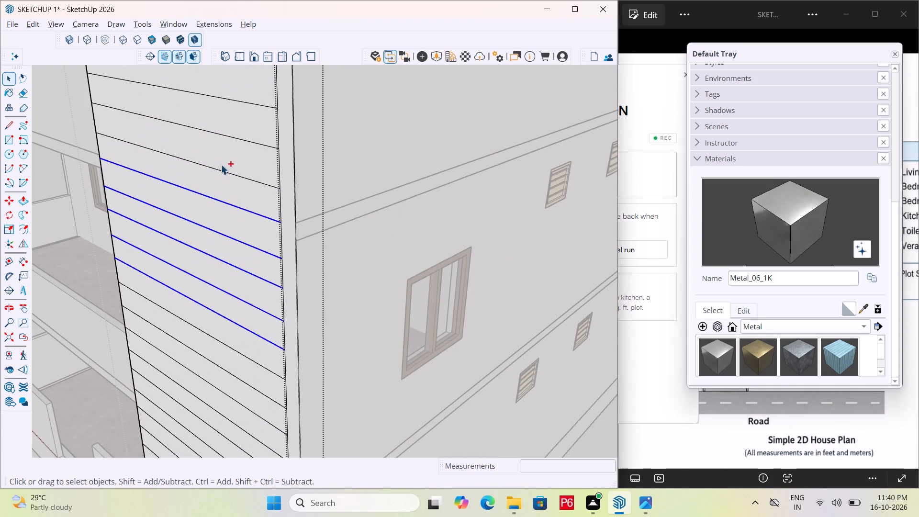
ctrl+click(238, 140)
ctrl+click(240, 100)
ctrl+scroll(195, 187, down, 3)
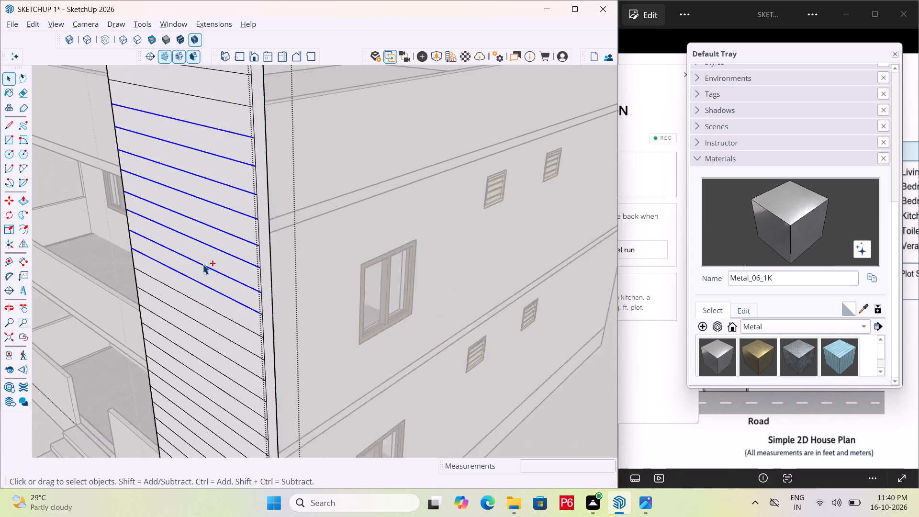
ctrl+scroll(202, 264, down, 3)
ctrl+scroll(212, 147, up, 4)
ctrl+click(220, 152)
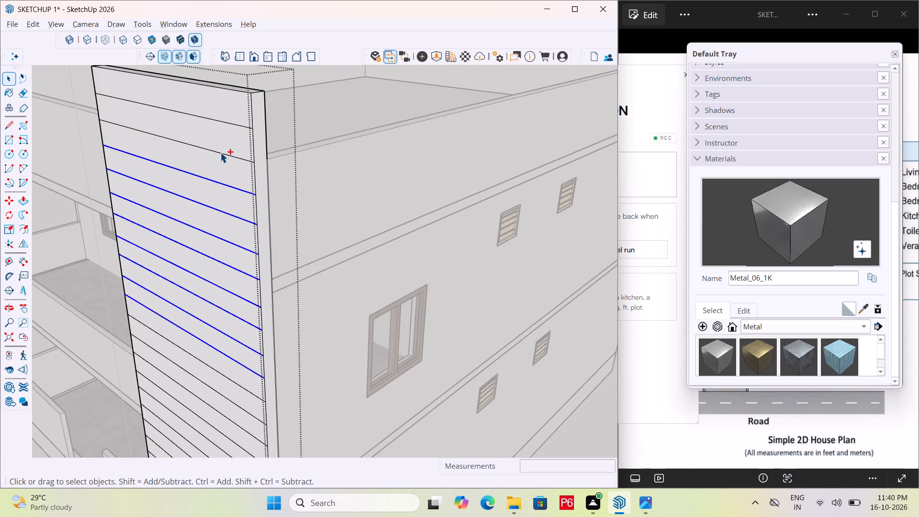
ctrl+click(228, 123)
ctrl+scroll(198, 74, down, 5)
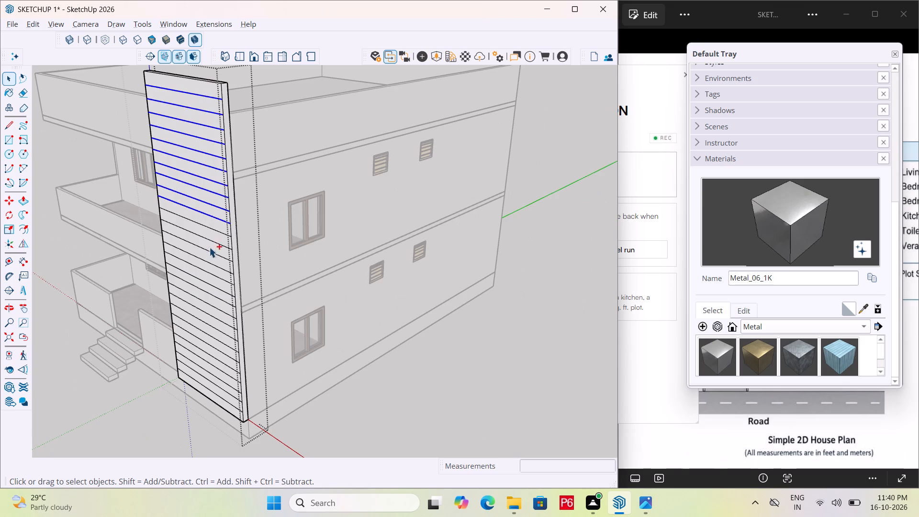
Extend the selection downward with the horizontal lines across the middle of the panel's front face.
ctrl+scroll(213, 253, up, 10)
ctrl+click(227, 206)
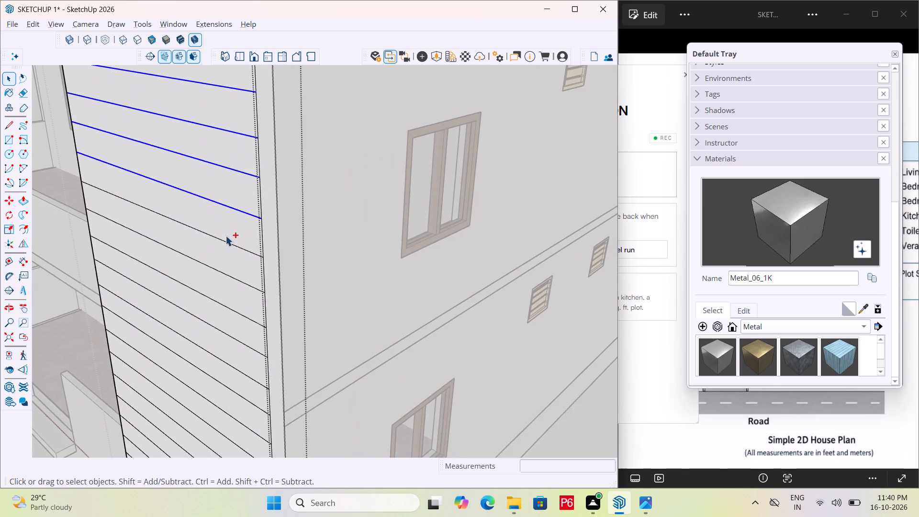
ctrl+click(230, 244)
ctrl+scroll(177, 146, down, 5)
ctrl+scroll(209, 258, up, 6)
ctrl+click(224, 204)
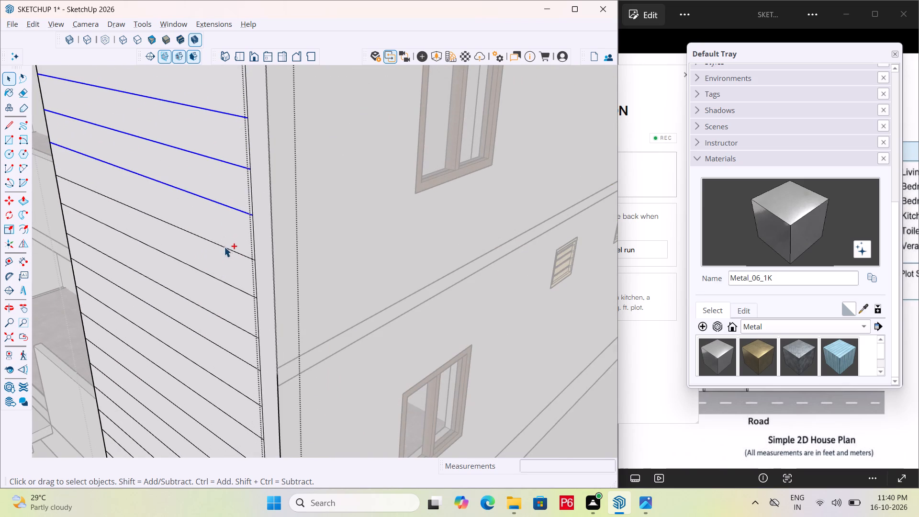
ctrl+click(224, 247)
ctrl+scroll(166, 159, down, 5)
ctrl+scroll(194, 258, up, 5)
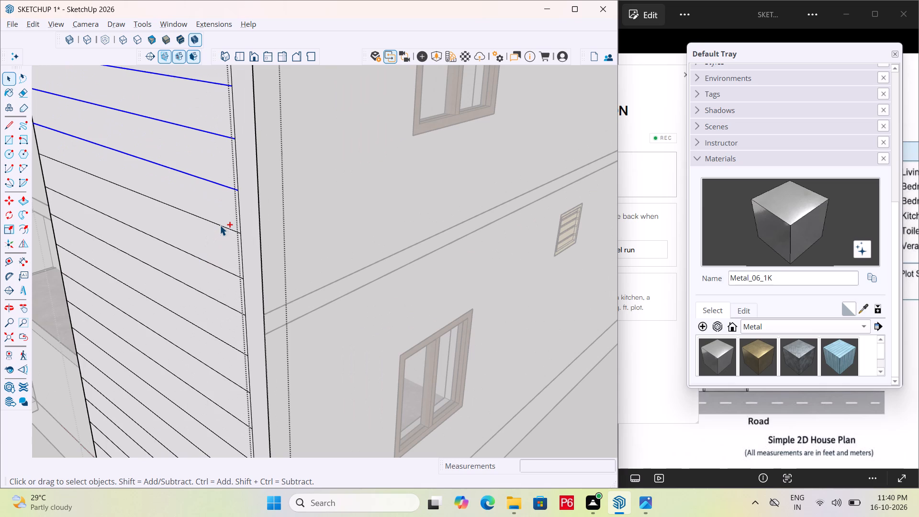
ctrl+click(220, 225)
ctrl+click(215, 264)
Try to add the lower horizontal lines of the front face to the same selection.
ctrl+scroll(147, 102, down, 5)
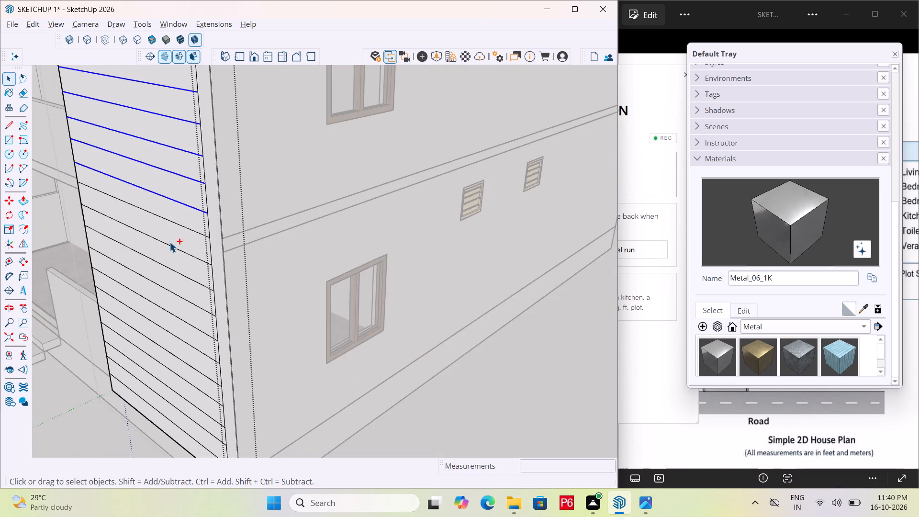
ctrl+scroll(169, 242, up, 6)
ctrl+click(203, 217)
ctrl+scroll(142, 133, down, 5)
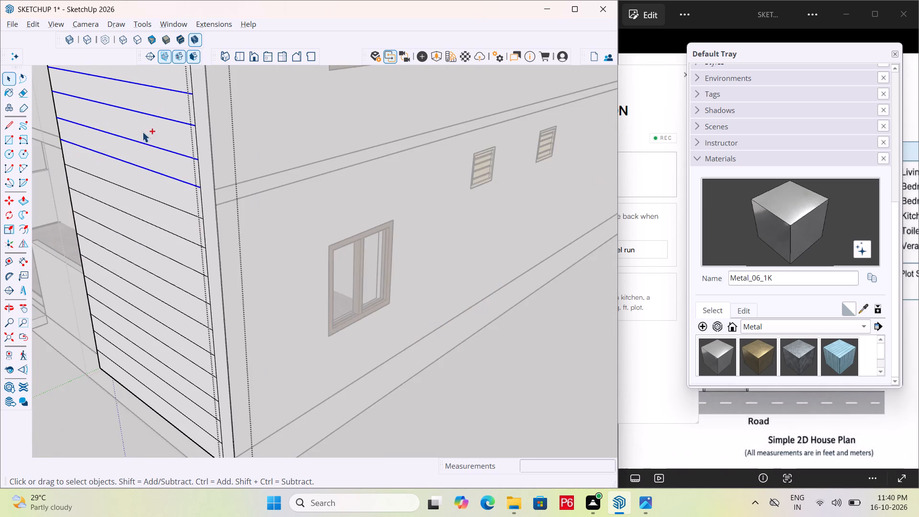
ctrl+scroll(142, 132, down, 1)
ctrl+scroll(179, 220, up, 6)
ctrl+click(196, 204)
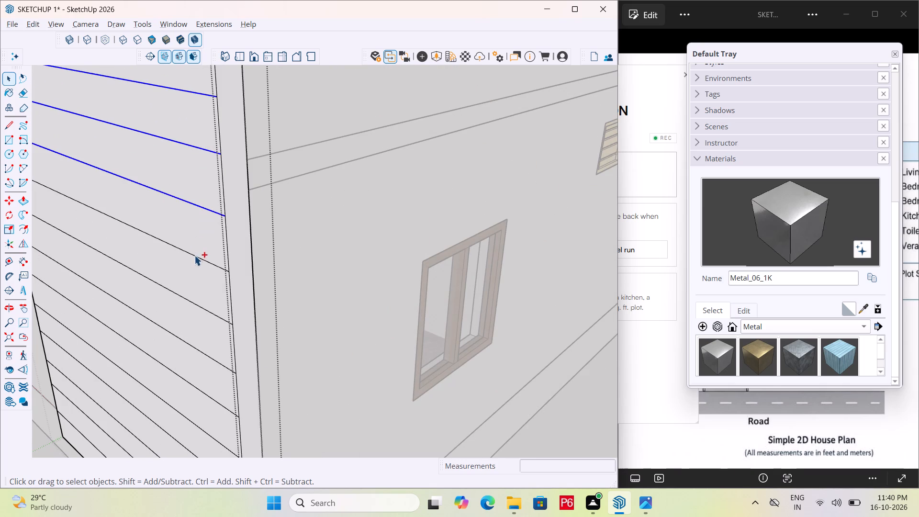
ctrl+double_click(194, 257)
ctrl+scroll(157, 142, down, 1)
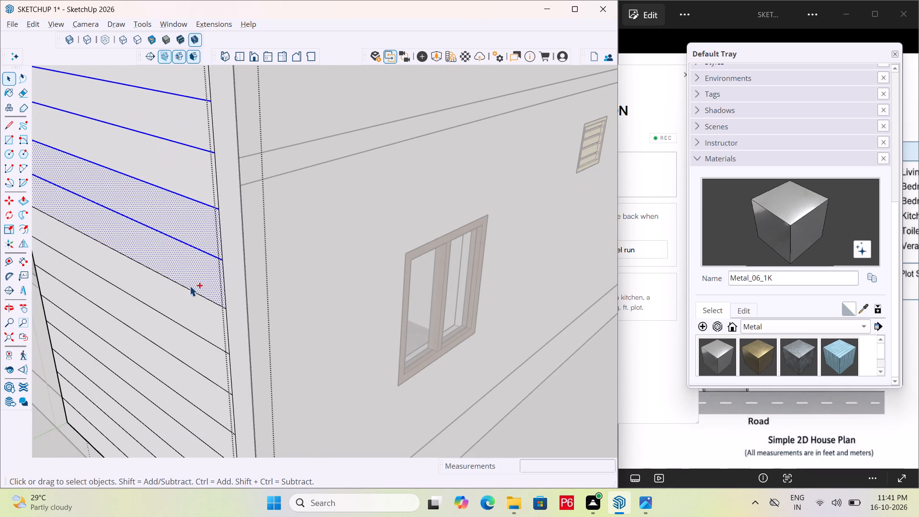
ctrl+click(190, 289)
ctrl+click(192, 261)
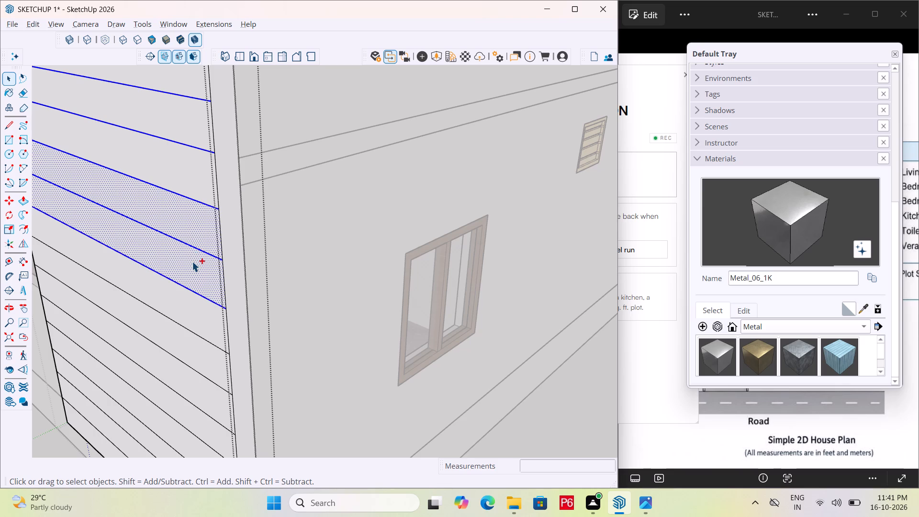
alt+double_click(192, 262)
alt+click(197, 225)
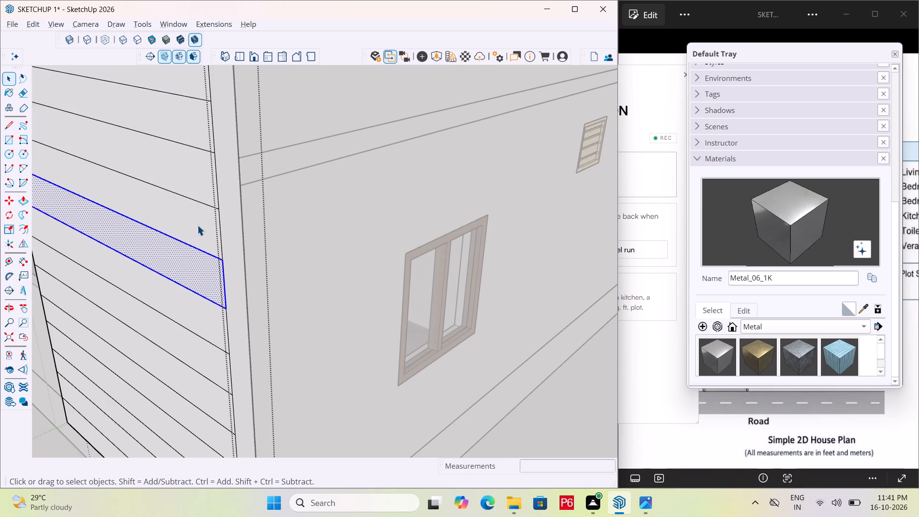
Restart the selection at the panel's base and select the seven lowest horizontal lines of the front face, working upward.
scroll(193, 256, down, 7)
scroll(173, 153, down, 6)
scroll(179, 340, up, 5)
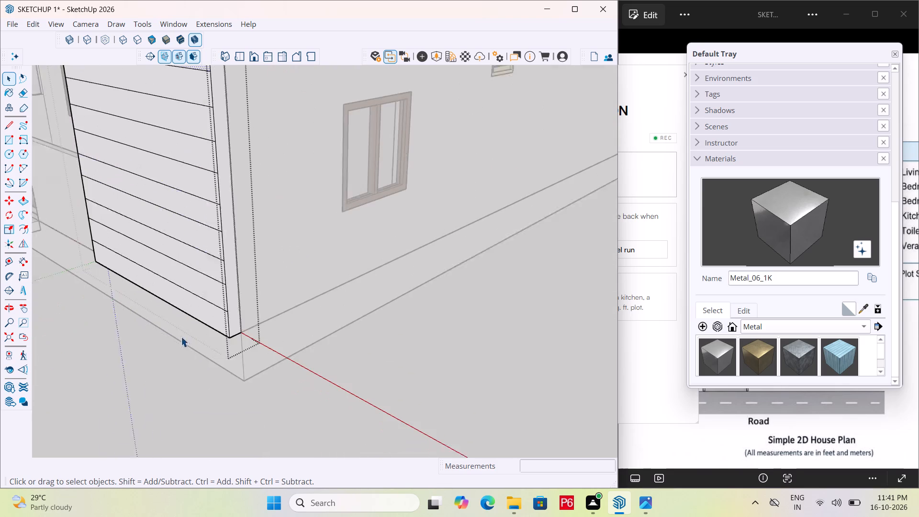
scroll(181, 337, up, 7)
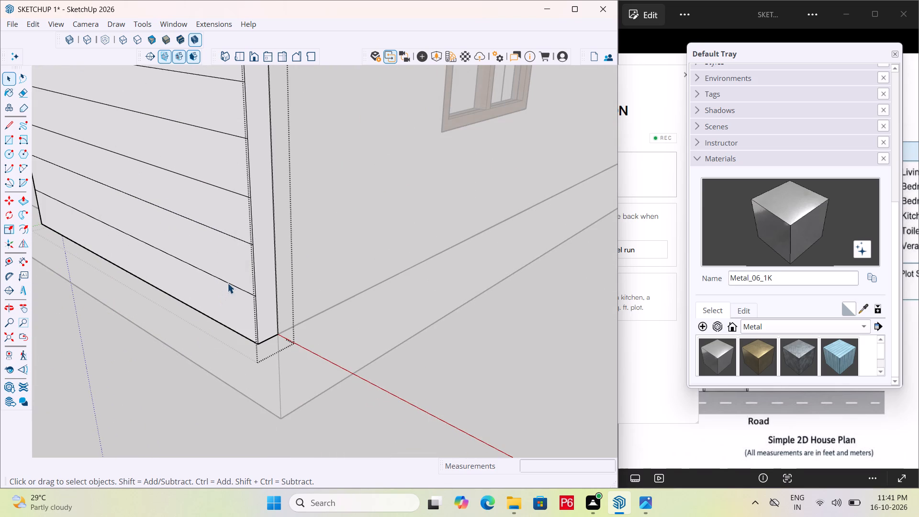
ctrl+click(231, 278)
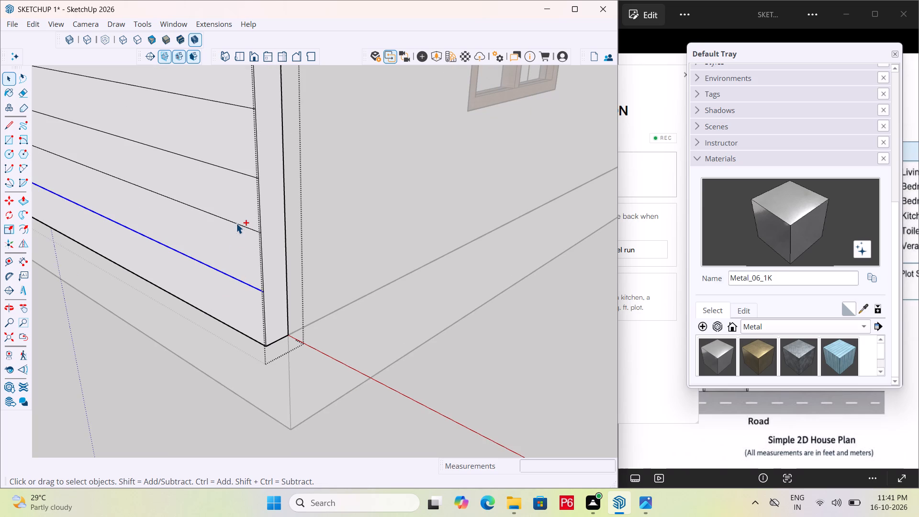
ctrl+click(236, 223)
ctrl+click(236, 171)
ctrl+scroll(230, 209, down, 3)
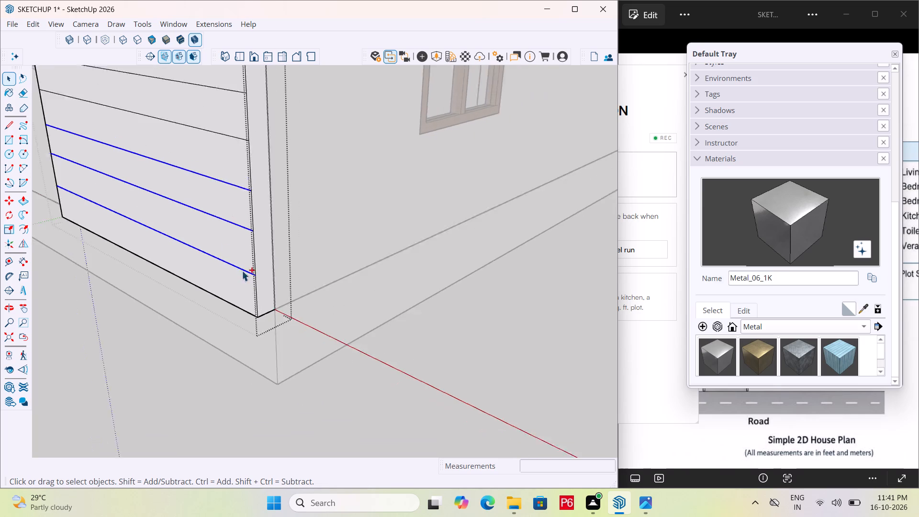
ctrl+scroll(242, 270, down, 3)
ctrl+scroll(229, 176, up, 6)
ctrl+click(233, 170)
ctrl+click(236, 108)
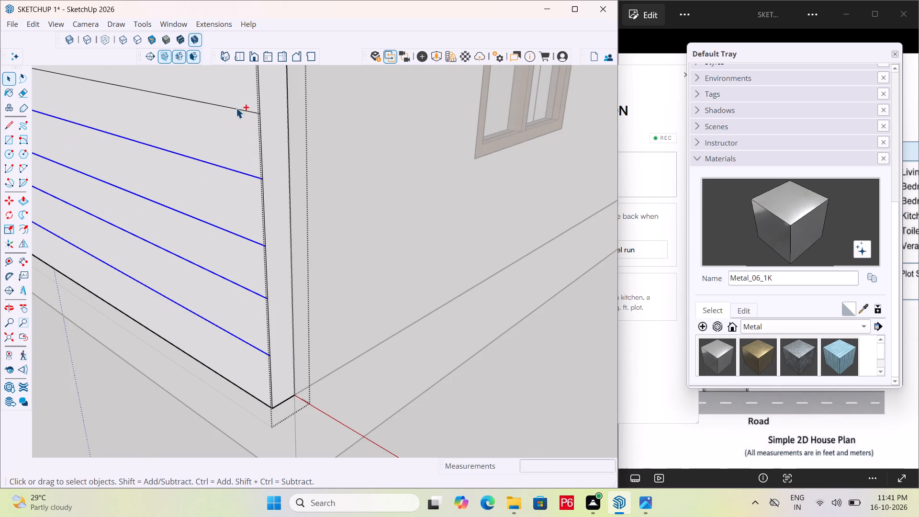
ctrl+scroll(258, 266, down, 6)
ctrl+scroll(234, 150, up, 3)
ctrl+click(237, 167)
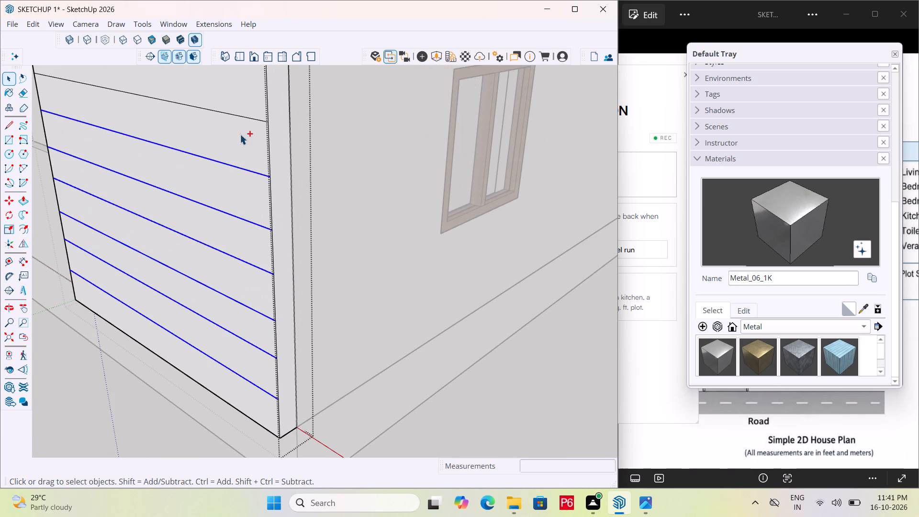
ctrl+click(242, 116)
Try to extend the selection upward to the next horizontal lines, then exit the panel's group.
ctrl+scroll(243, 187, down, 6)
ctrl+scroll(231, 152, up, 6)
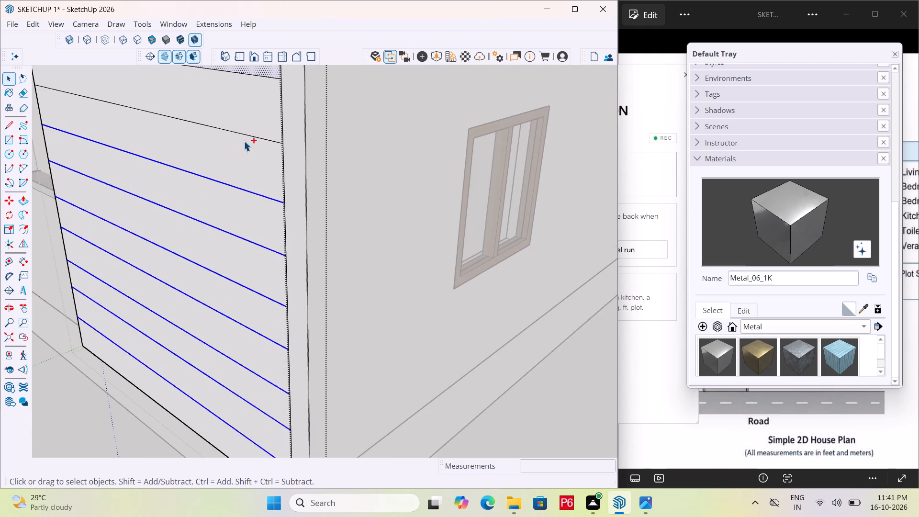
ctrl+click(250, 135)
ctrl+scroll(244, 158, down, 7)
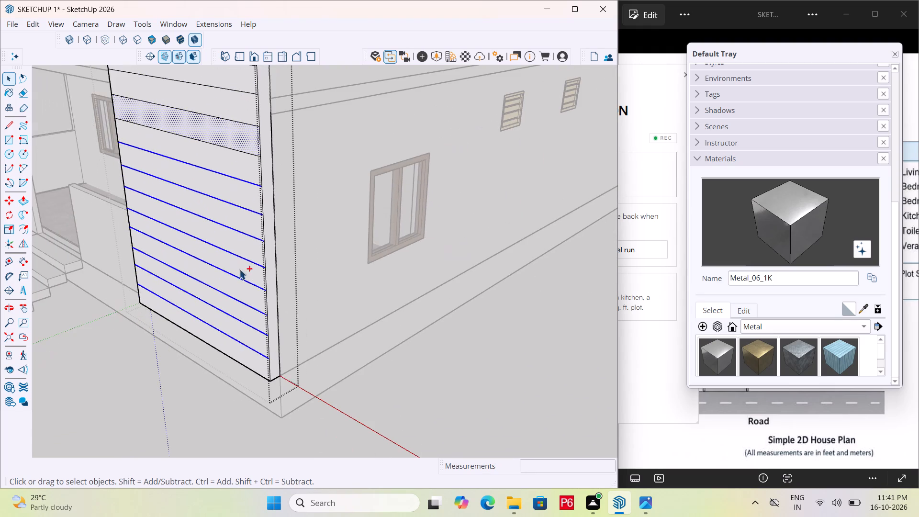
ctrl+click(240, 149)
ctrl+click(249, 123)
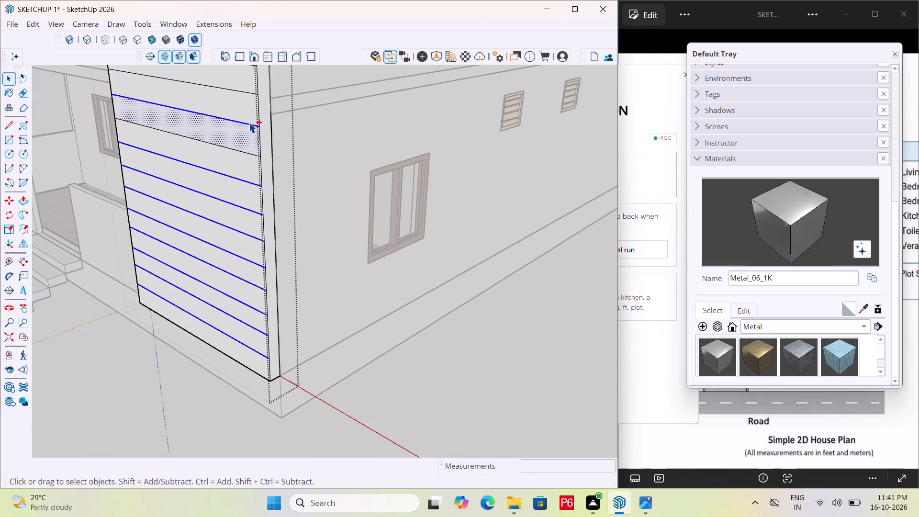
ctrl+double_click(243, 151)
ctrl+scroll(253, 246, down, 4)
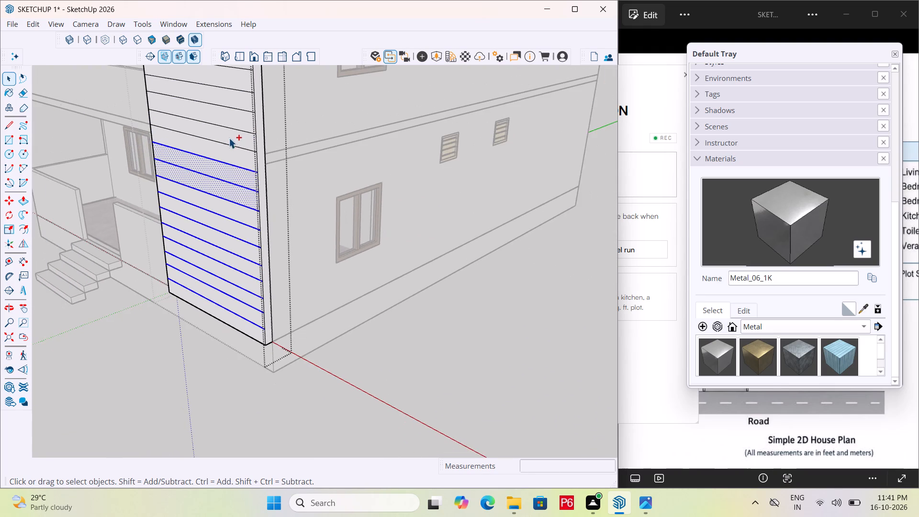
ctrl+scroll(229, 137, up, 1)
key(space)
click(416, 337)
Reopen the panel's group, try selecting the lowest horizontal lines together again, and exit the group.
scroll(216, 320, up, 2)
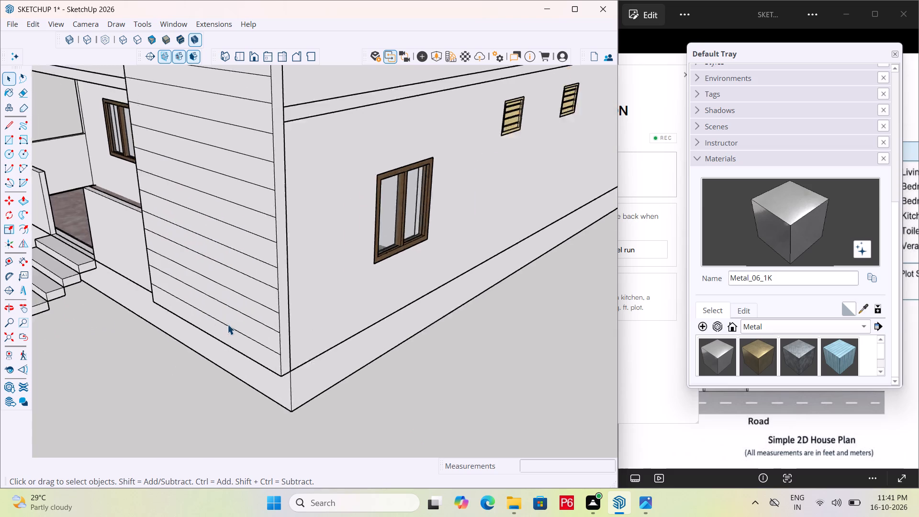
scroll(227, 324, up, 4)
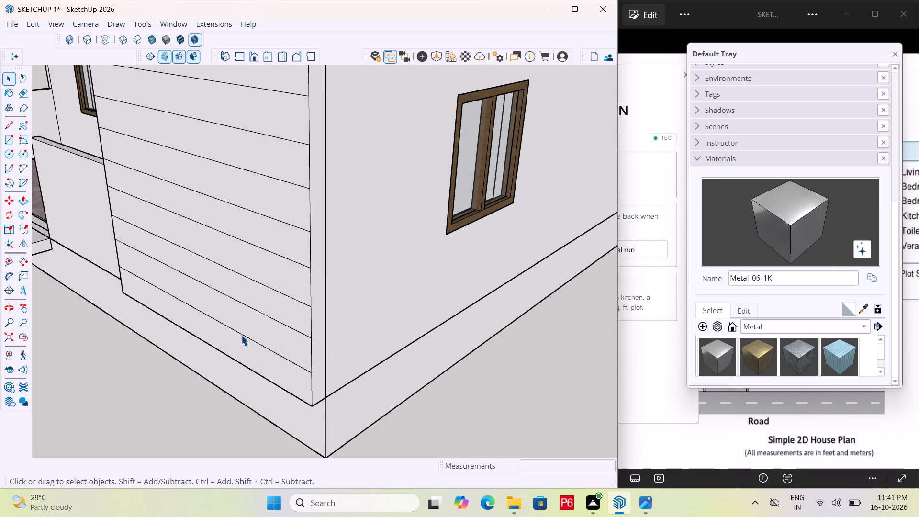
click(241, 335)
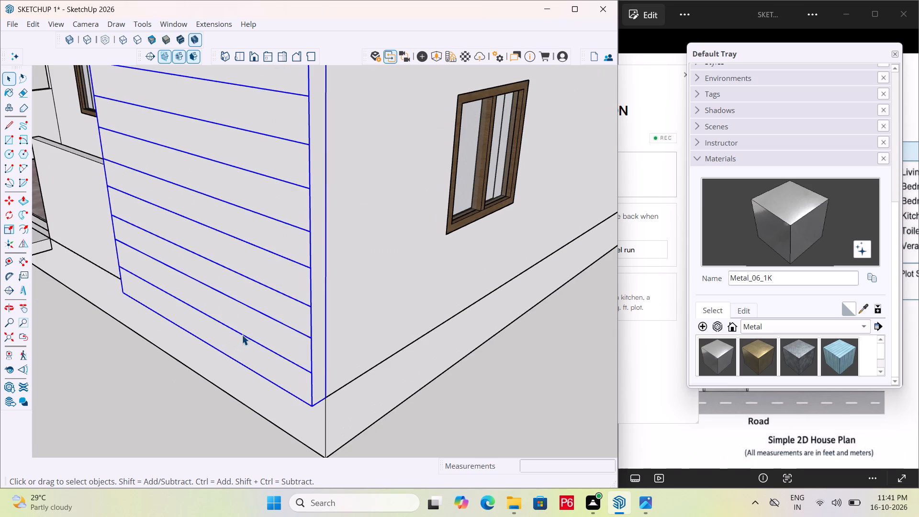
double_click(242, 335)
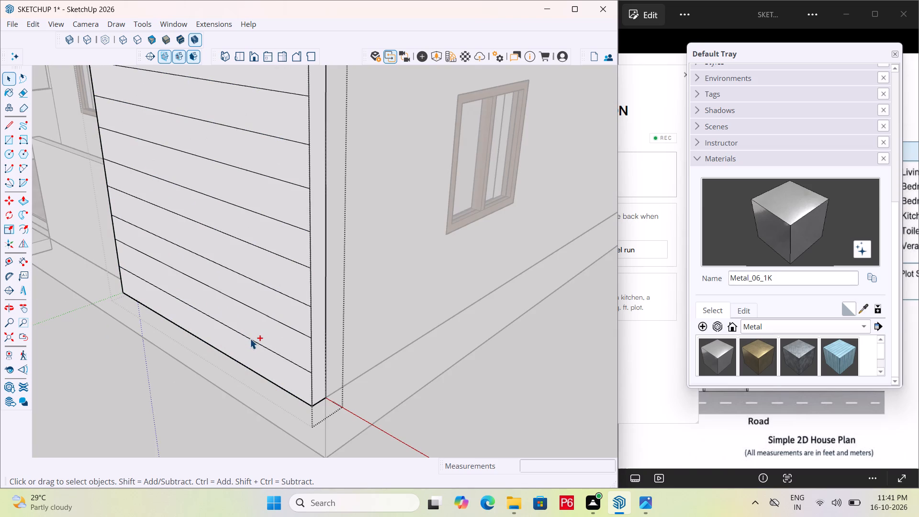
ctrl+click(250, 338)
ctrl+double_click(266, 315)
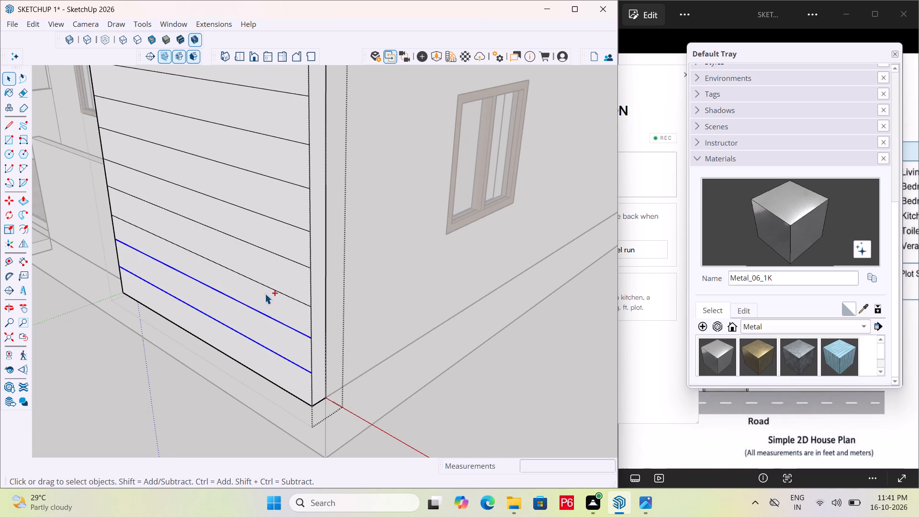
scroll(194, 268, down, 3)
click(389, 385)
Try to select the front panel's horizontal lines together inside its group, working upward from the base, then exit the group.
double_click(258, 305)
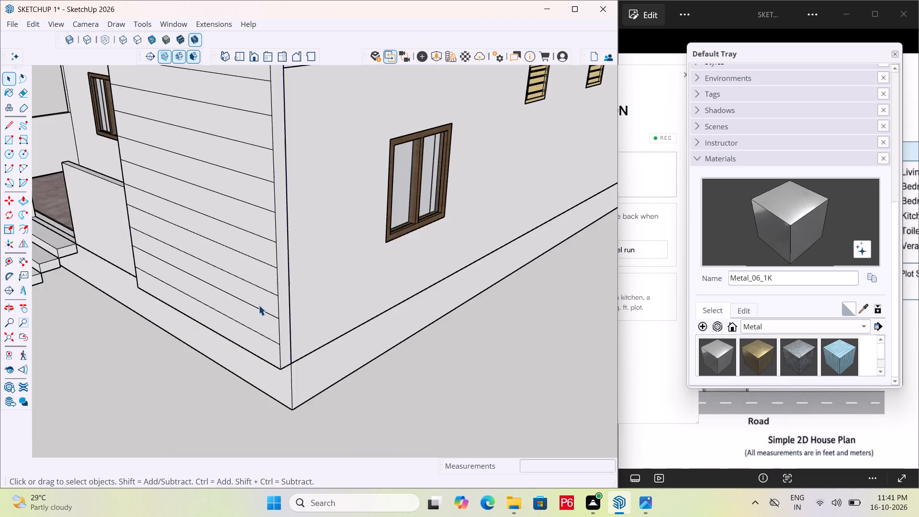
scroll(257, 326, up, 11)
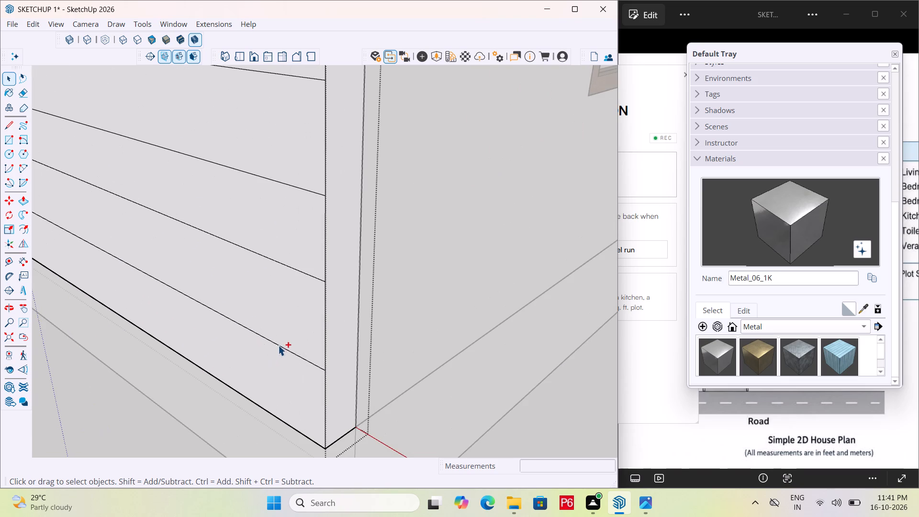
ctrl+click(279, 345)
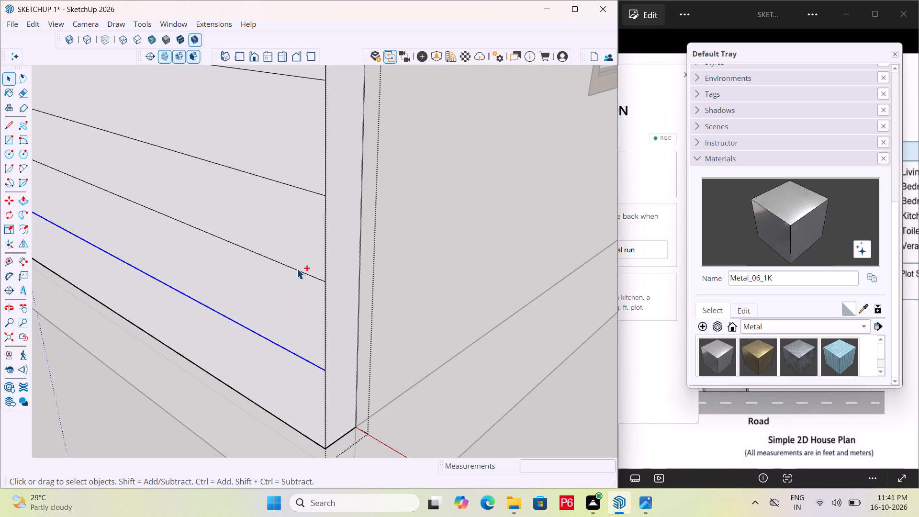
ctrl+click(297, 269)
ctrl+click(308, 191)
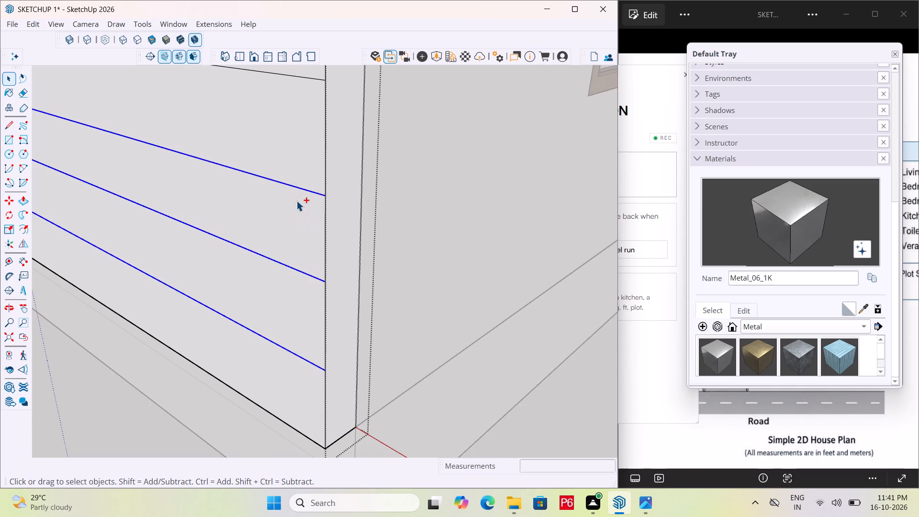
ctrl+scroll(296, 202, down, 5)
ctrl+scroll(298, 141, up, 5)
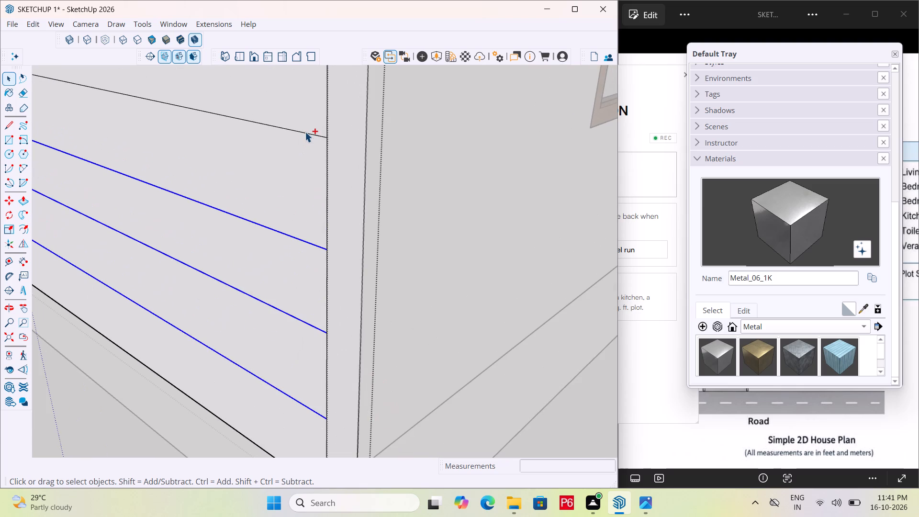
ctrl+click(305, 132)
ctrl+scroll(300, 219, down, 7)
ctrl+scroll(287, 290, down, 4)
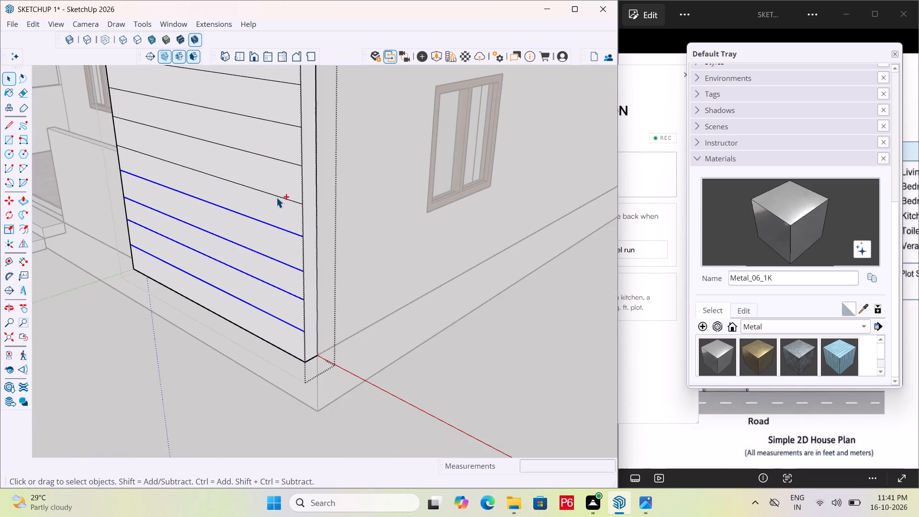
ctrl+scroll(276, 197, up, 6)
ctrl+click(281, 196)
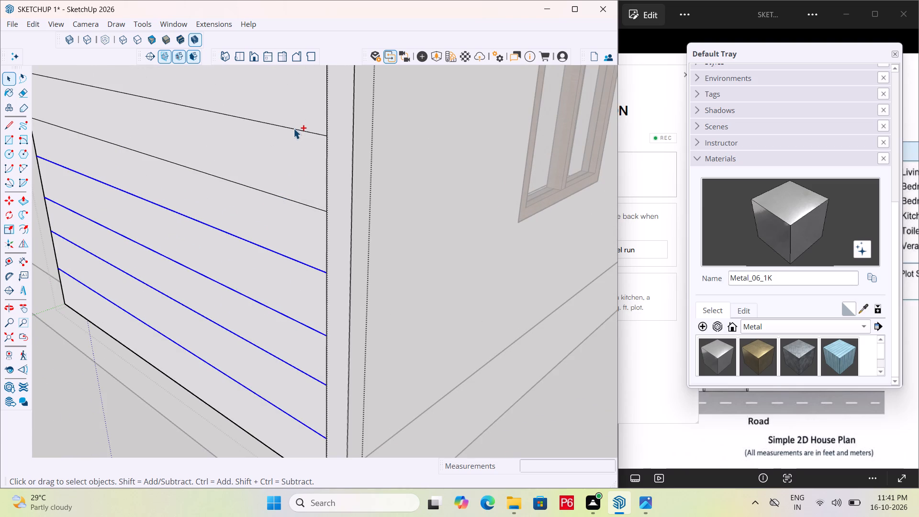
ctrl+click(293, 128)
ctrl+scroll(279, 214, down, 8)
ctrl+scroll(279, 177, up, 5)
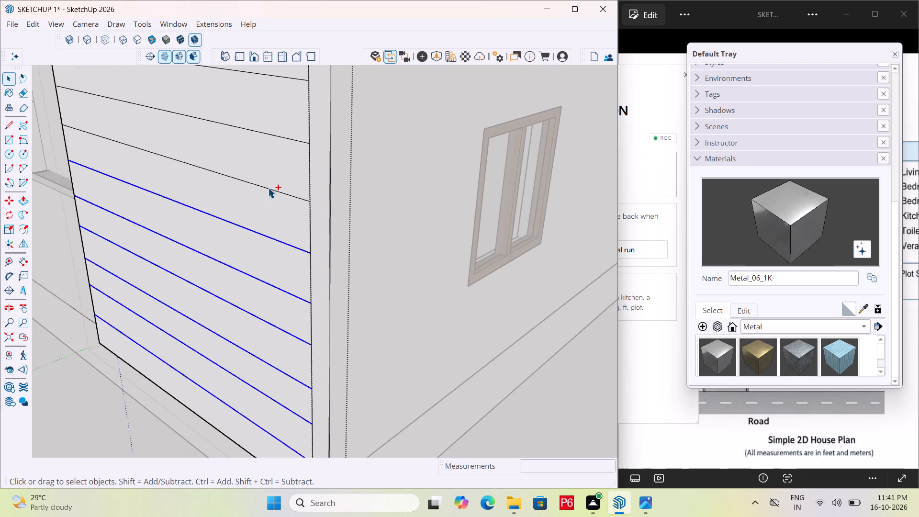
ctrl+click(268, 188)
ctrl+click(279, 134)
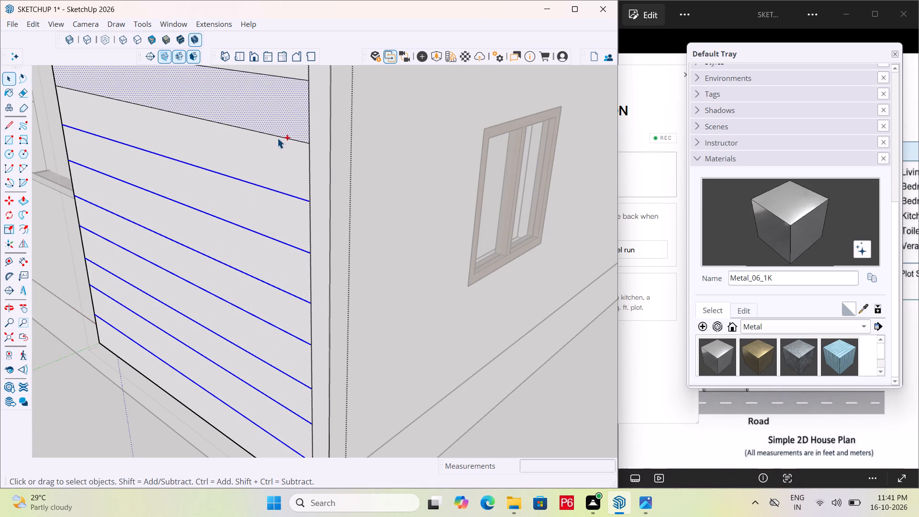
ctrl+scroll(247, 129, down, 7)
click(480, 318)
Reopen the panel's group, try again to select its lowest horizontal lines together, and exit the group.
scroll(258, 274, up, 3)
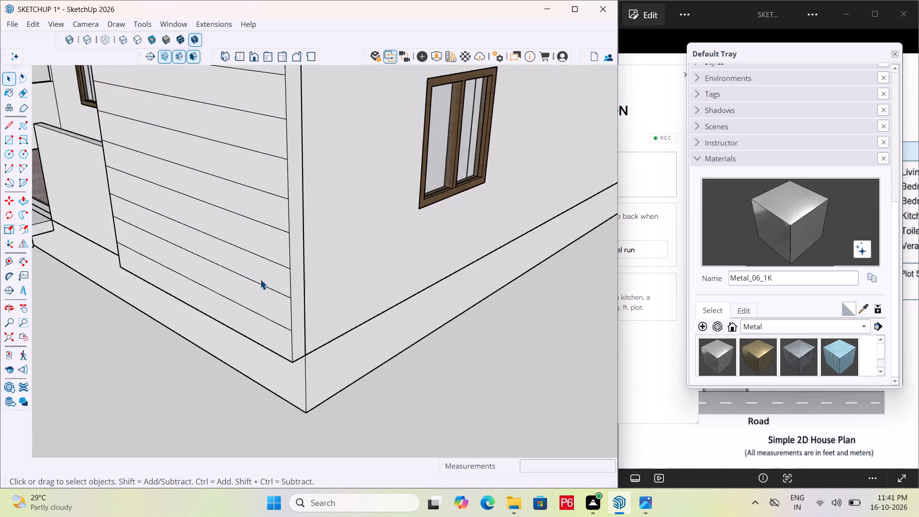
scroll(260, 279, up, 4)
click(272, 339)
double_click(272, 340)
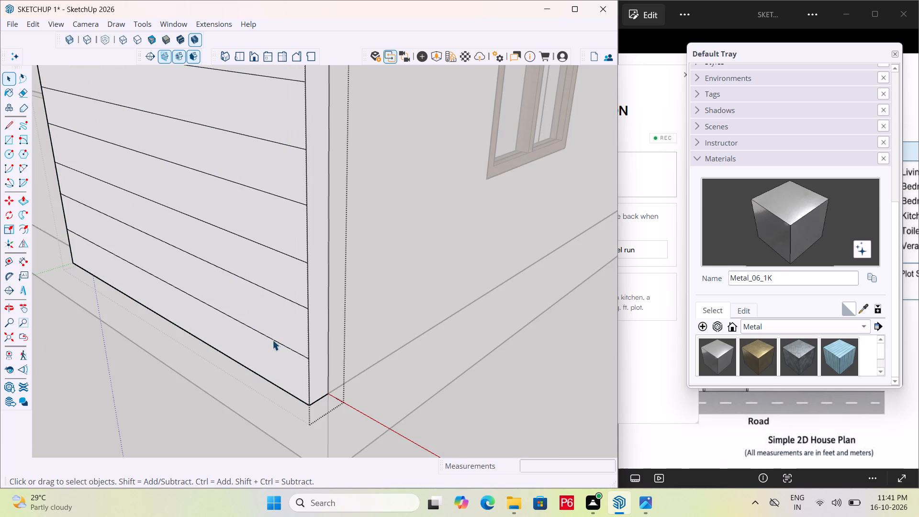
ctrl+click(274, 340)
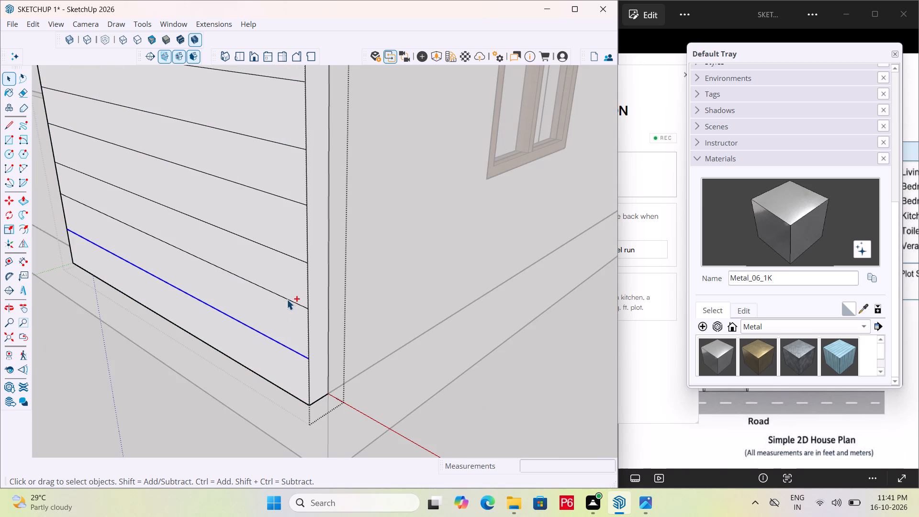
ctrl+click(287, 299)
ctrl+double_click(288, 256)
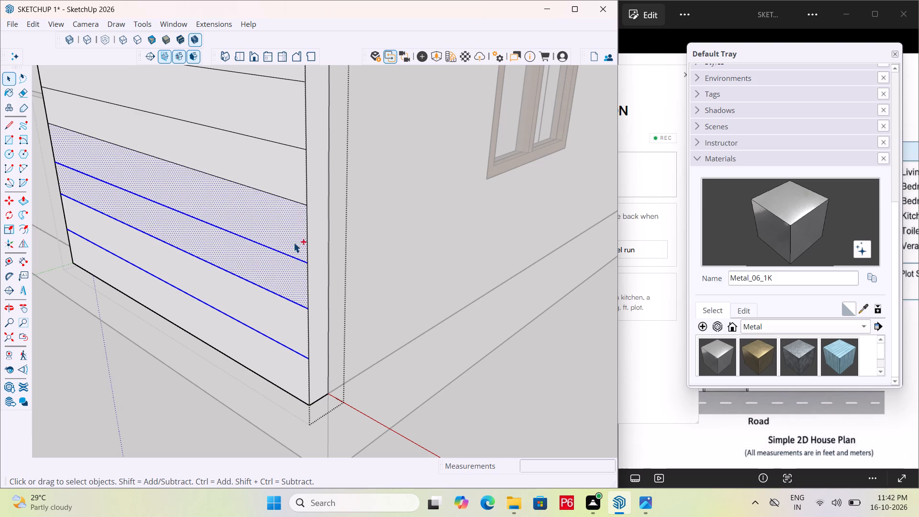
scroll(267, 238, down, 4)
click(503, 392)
Open the panel's group again and select the five lowest horizontal lines of the front face together.
scroll(290, 301, up, 5)
double_click(280, 304)
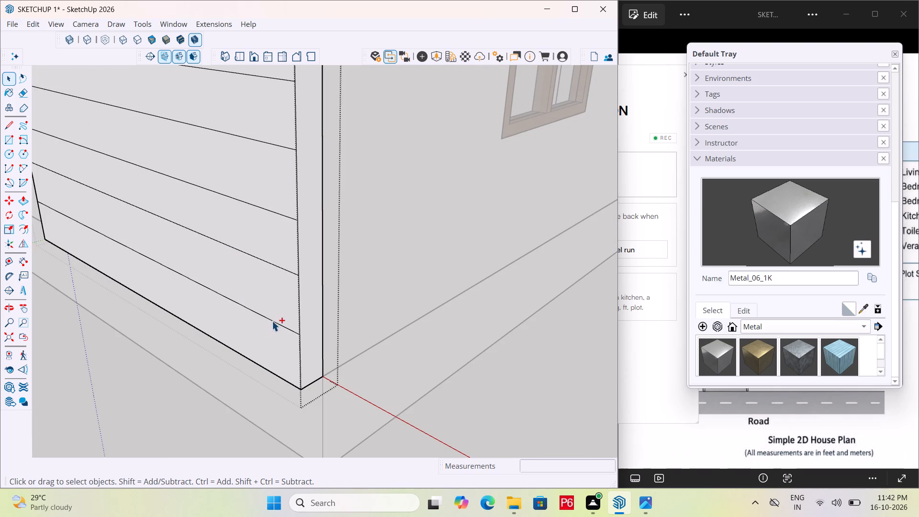
ctrl+click(272, 321)
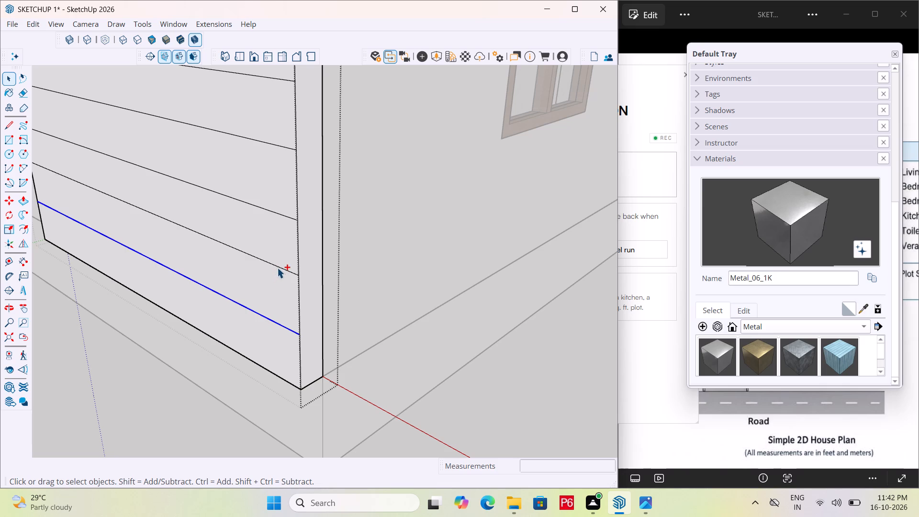
ctrl+click(278, 267)
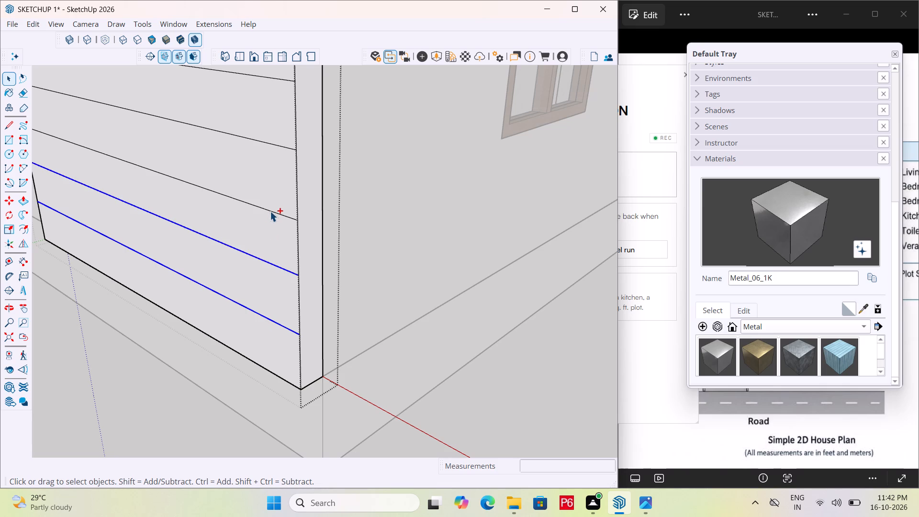
ctrl+click(270, 211)
ctrl+scroll(301, 335, down, 8)
ctrl+scroll(270, 276, up, 8)
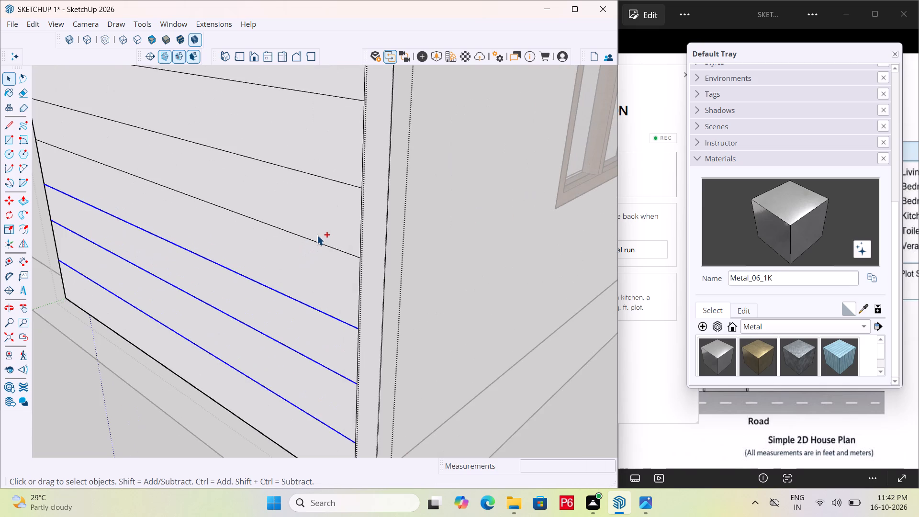
ctrl+click(315, 240)
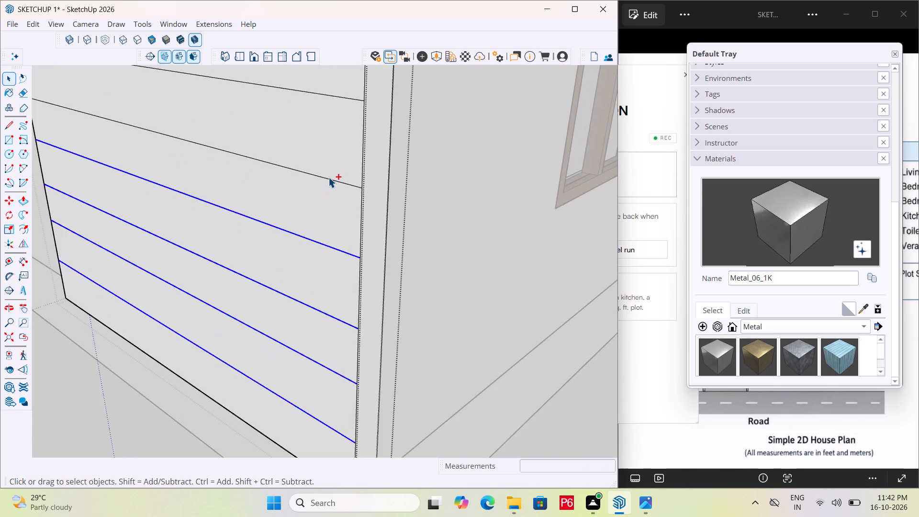
ctrl+click(328, 179)
Add the next four horizontal lines above to the selection on the panel's front face.
ctrl+scroll(301, 232, down, 13)
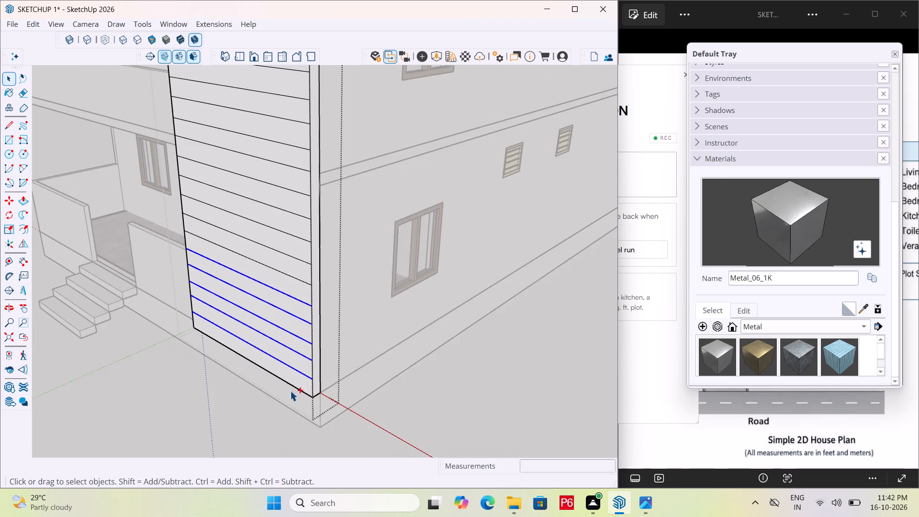
ctrl+scroll(297, 240, up, 6)
ctrl+scroll(266, 297, up, 5)
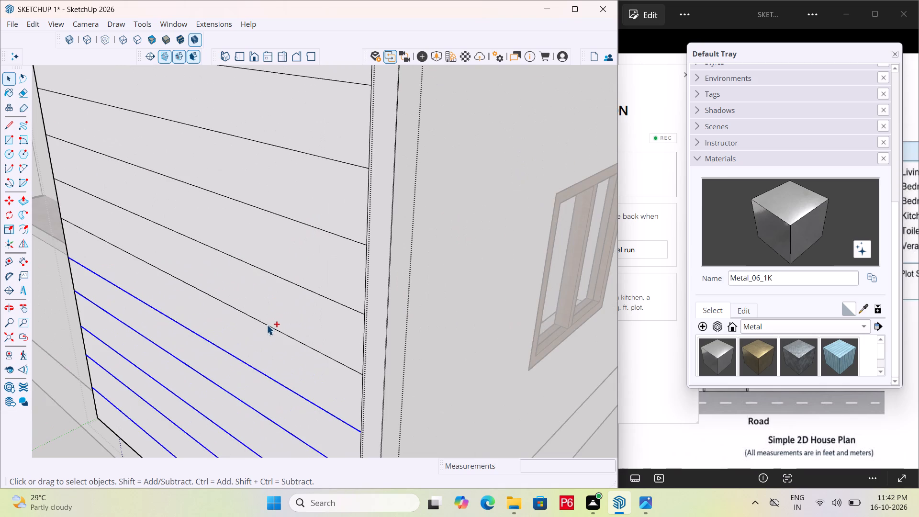
ctrl+click(267, 325)
ctrl+click(283, 279)
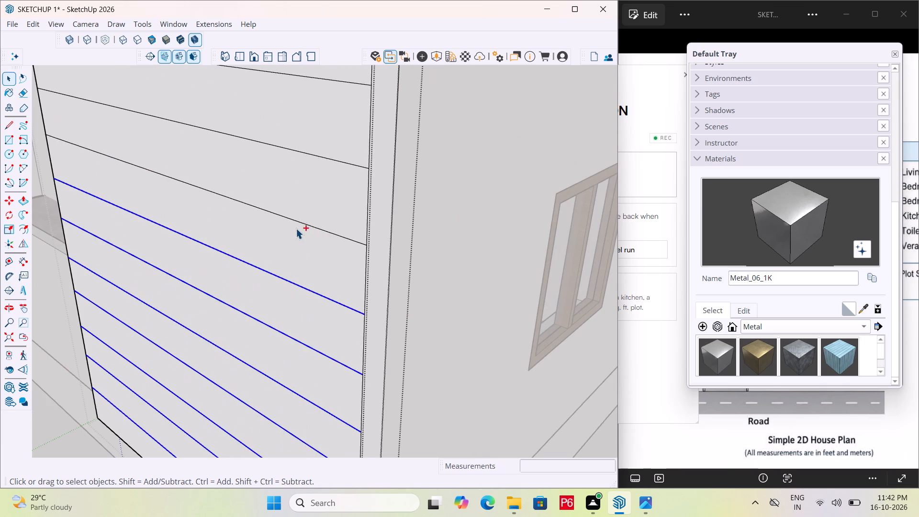
ctrl+click(301, 221)
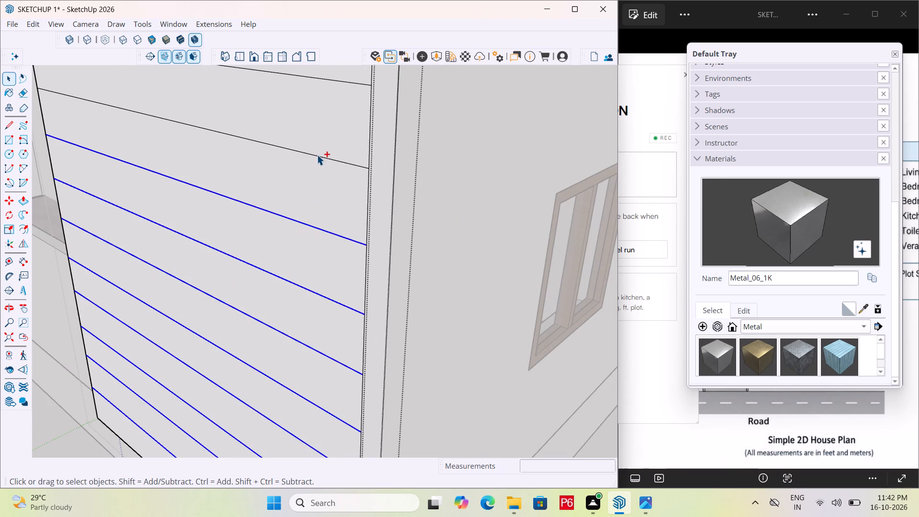
ctrl+click(317, 155)
Extend the selection upward with five more horizontal lines, passing the floor band between the two storeys.
ctrl+scroll(233, 338, down, 7)
ctrl+scroll(256, 211, up, 6)
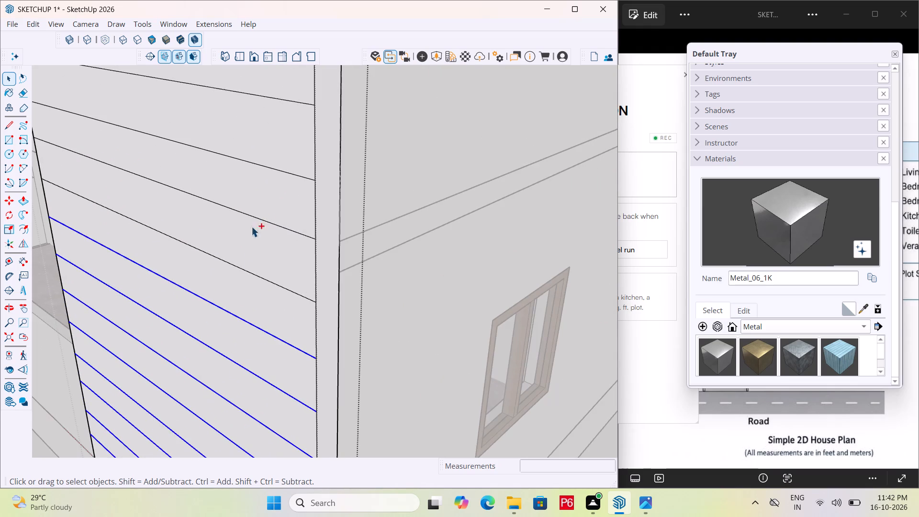
ctrl+click(252, 274)
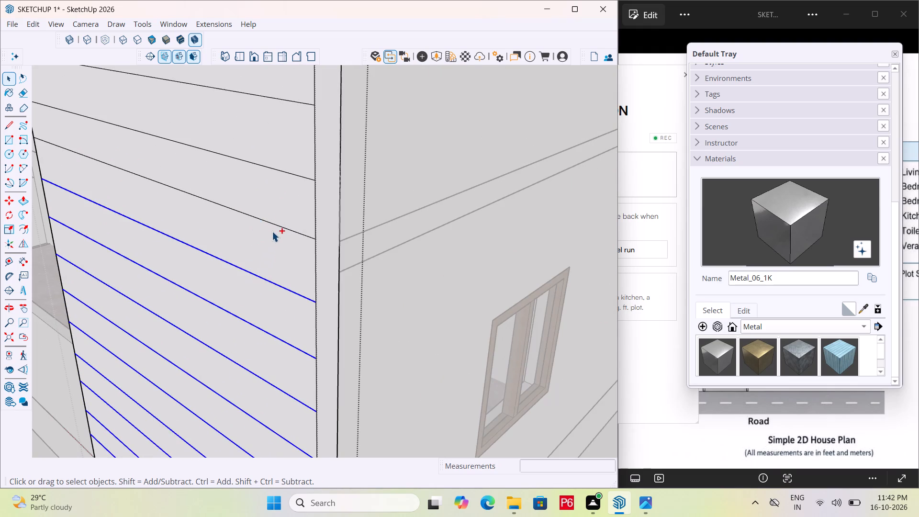
ctrl+click(275, 224)
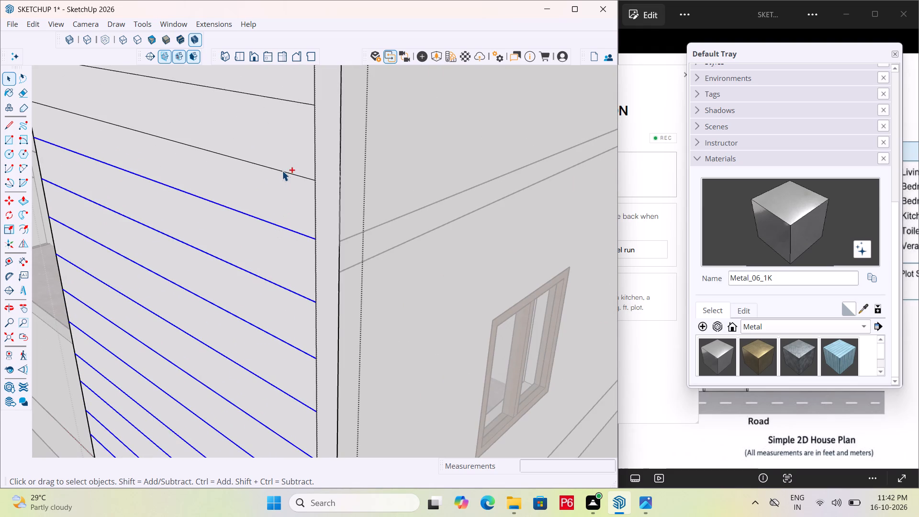
ctrl+click(282, 172)
ctrl+scroll(270, 231, down, 6)
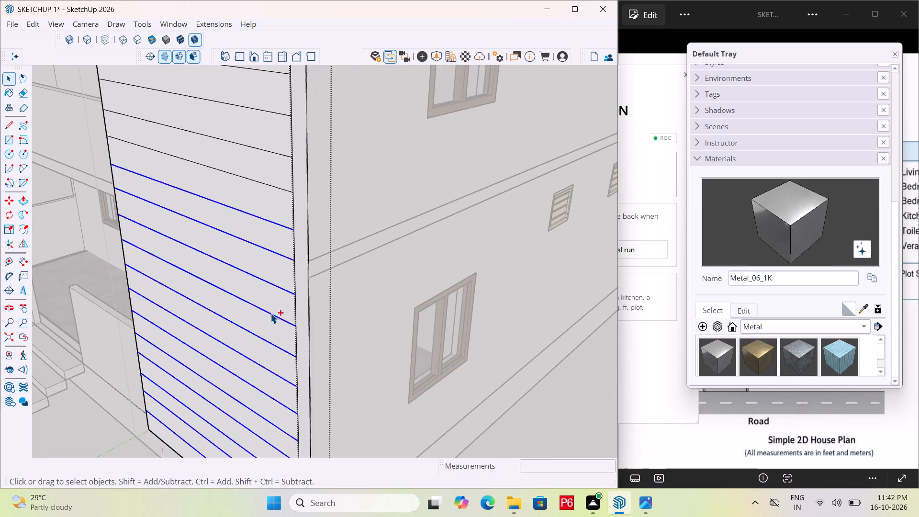
ctrl+scroll(272, 186, up, 6)
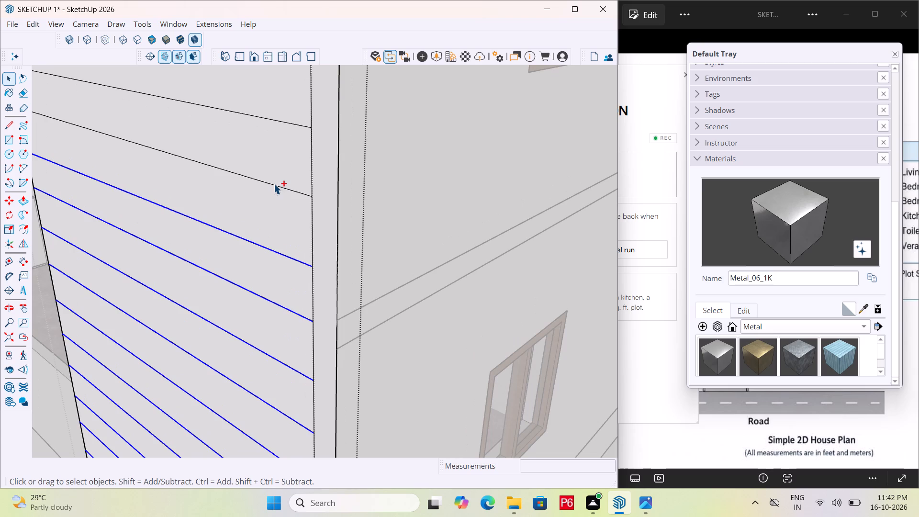
ctrl+click(274, 185)
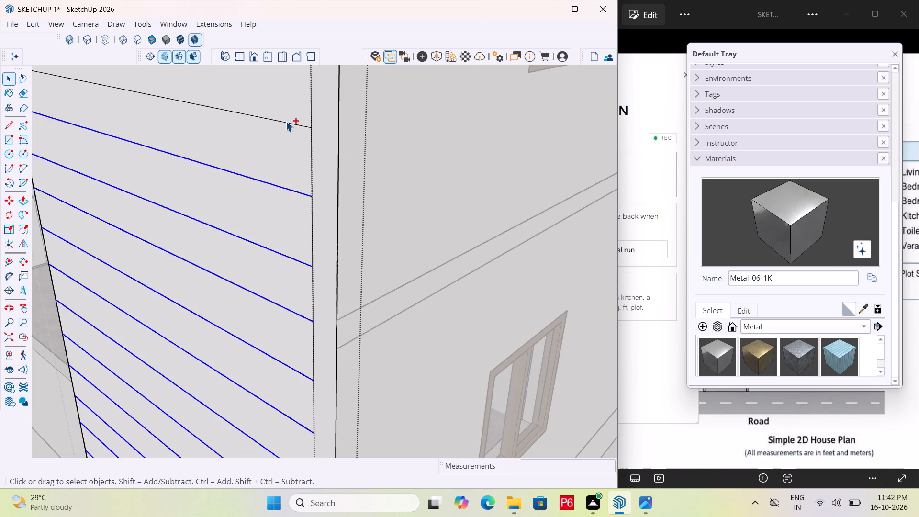
ctrl+click(286, 121)
Add six more horizontal lines up the panel's front face to the selection, along the upper storey.
ctrl+scroll(257, 238, down, 6)
ctrl+scroll(256, 159, up, 6)
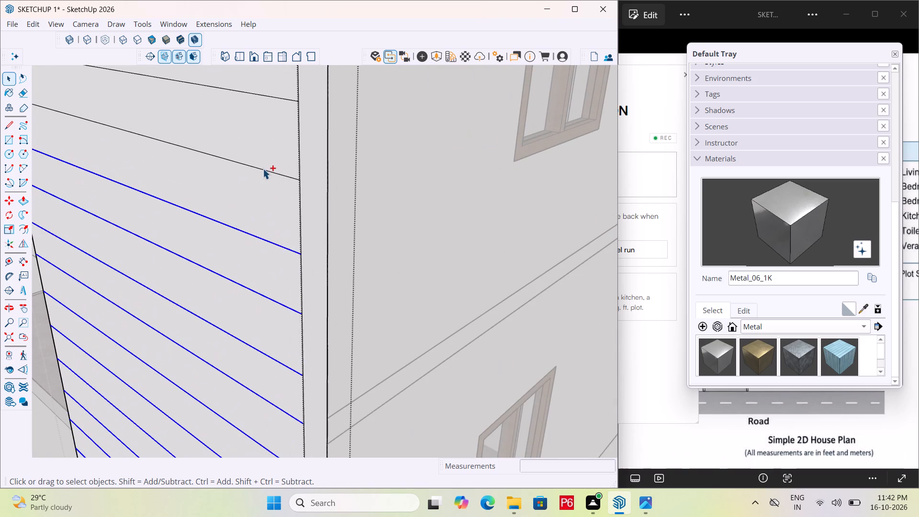
ctrl+click(264, 171)
ctrl+click(274, 97)
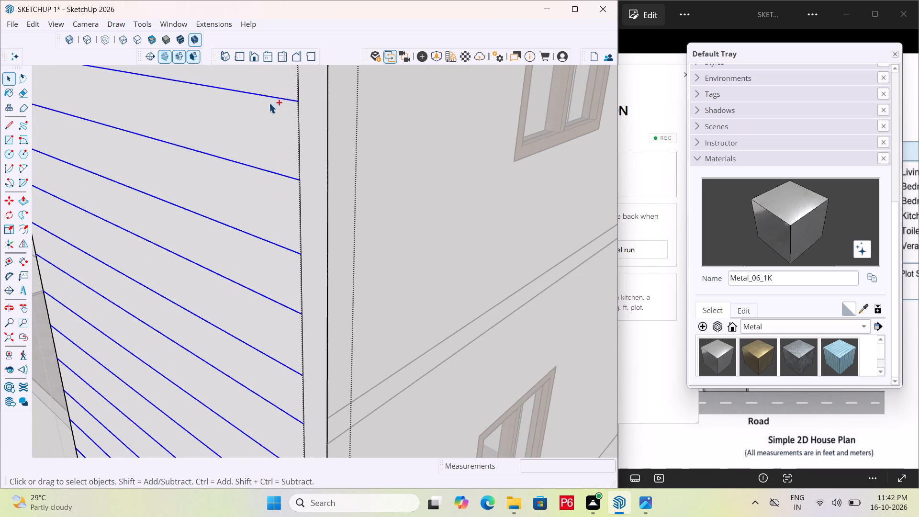
ctrl+scroll(225, 243, down, 7)
ctrl+scroll(240, 164, up, 6)
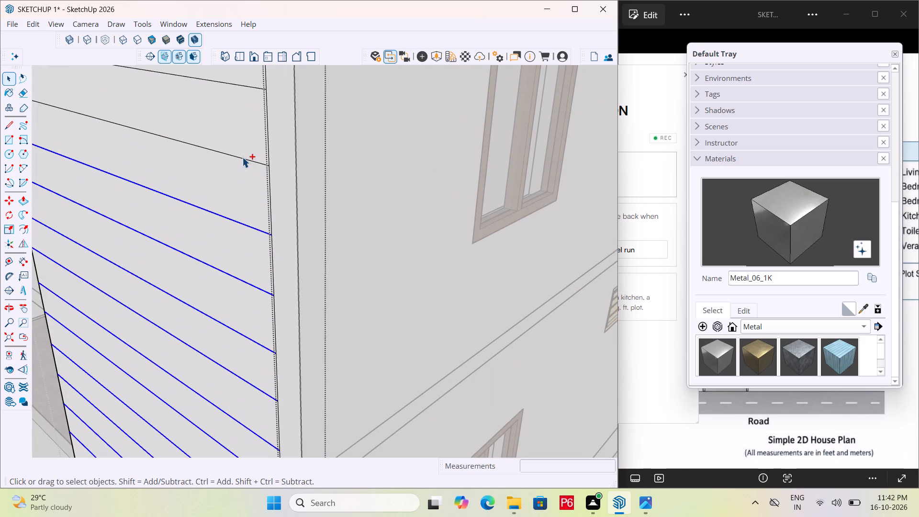
ctrl+click(242, 157)
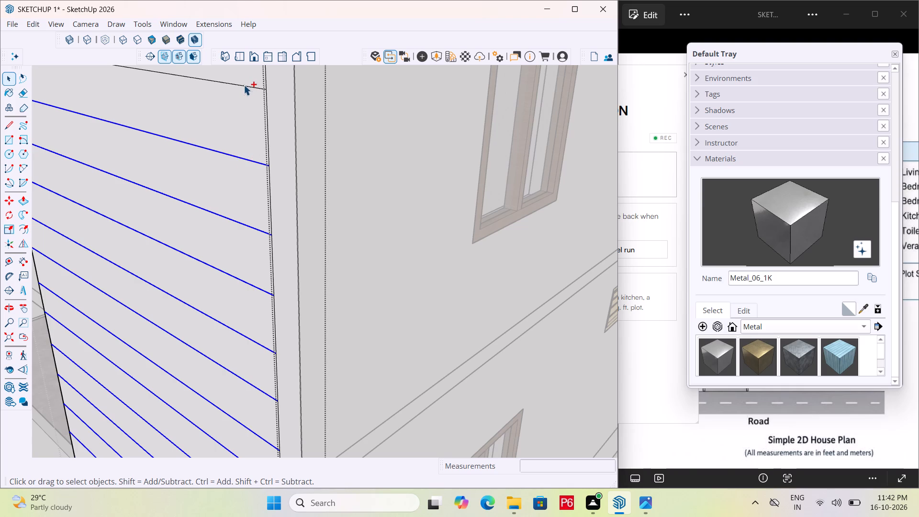
ctrl+click(244, 85)
ctrl+scroll(214, 267, down, 5)
ctrl+scroll(228, 129, up, 4)
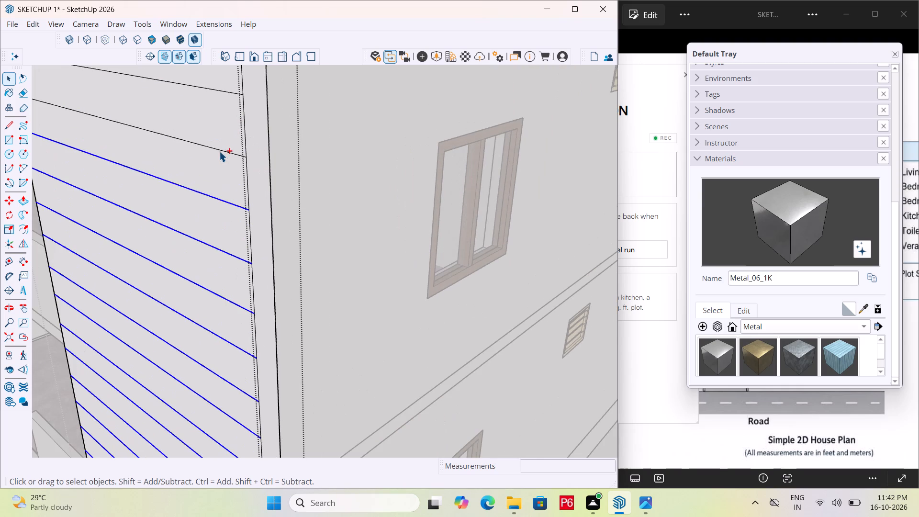
ctrl+click(220, 152)
ctrl+click(216, 84)
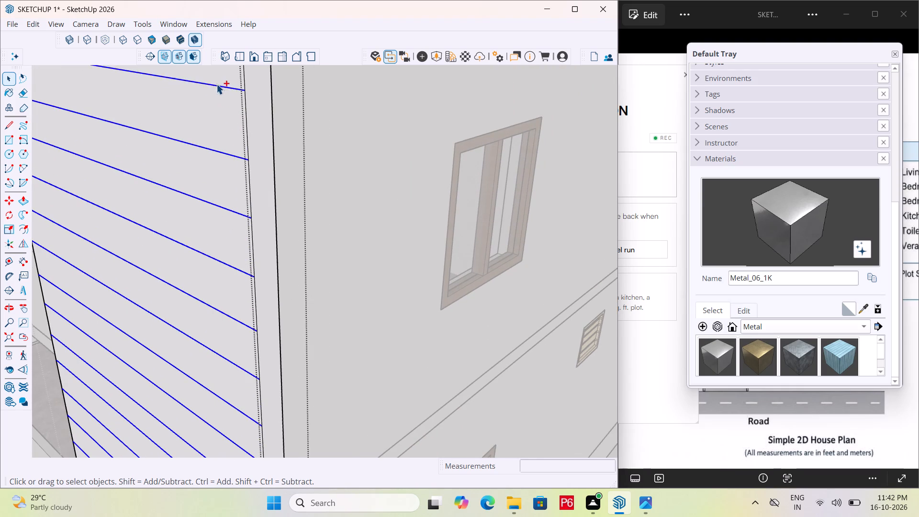
Extend the selection with the seven remaining horizontal lines, up to the topmost one below the panel's top edge.
ctrl+scroll(198, 254, down, 6)
ctrl+scroll(194, 169, up, 6)
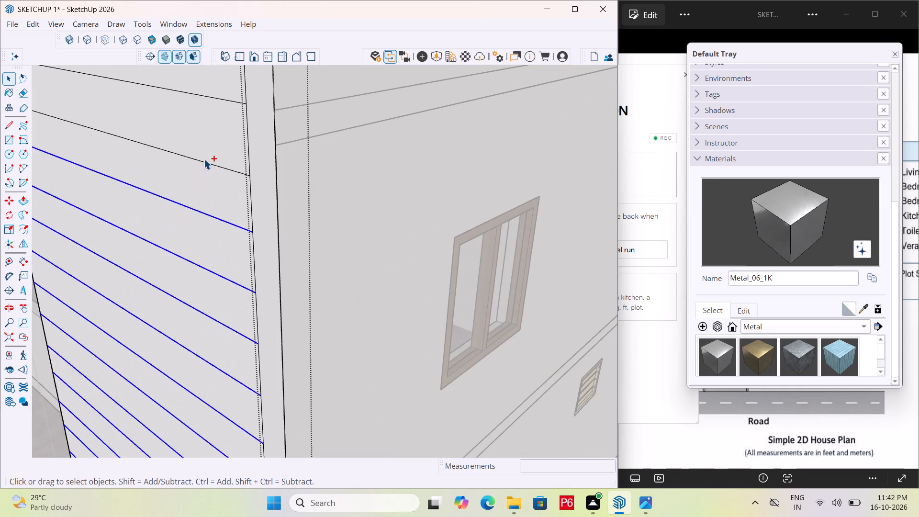
ctrl+click(204, 160)
ctrl+click(214, 98)
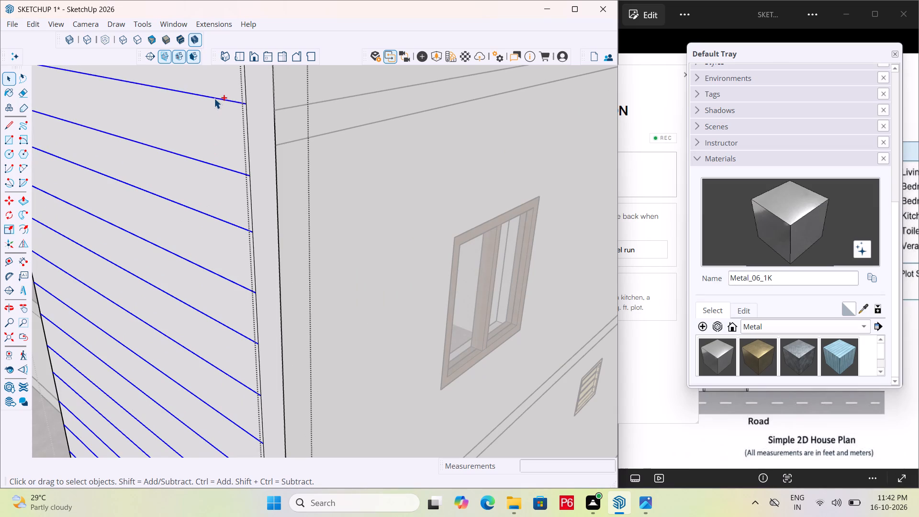
ctrl+scroll(210, 225, down, 7)
ctrl+scroll(203, 122, up, 6)
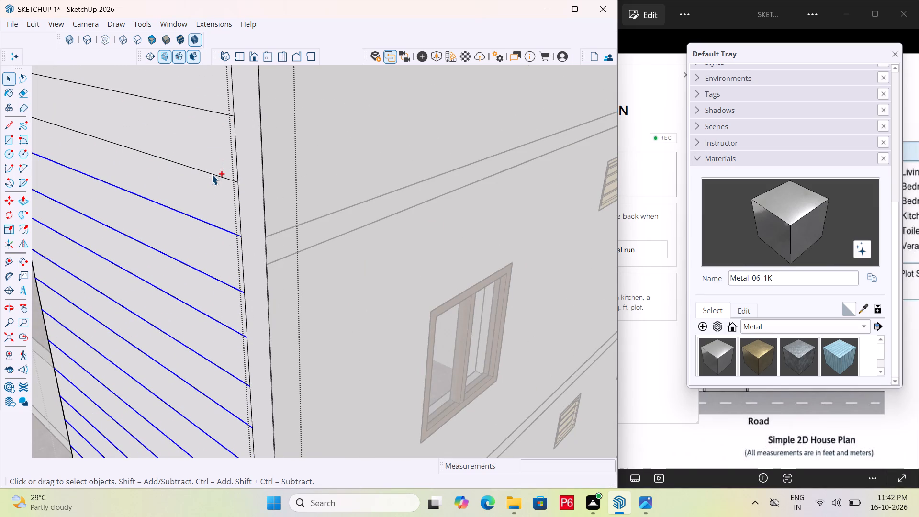
ctrl+click(212, 174)
ctrl+click(216, 111)
ctrl+scroll(194, 242, down, 6)
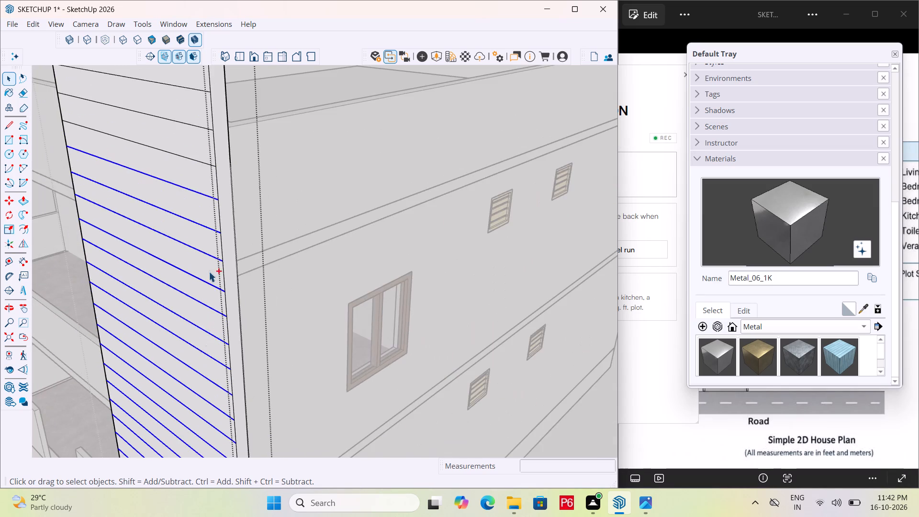
ctrl+scroll(209, 161, up, 6)
ctrl+click(201, 167)
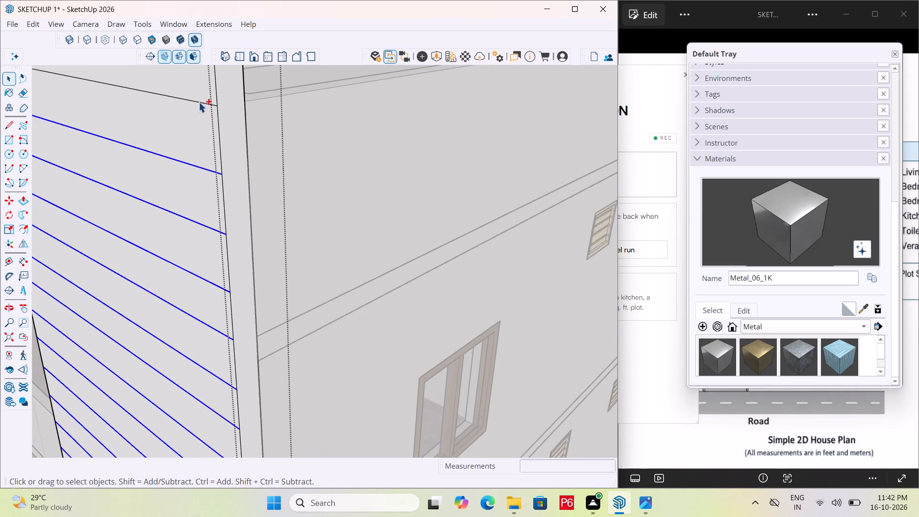
ctrl+click(199, 102)
ctrl+scroll(172, 230, down, 6)
ctrl+scroll(172, 144, up, 5)
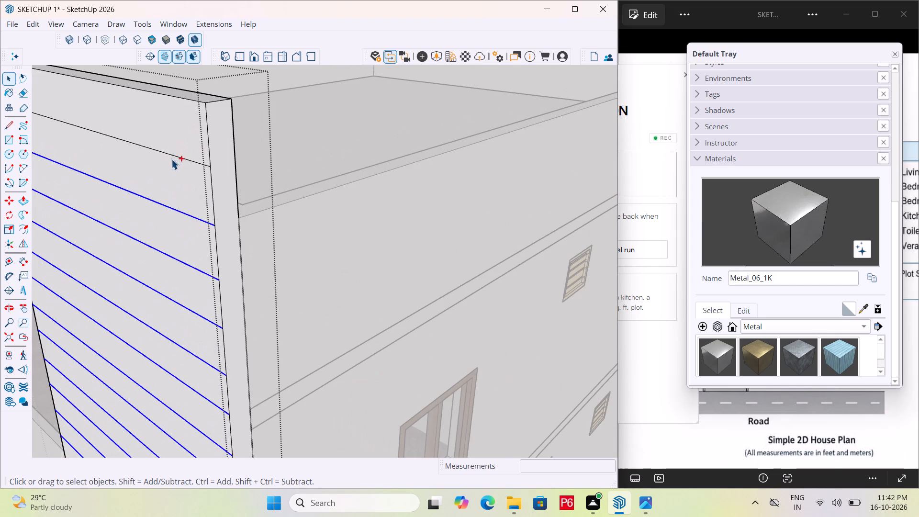
ctrl+click(175, 155)
Copy all the selected horizontal lines upward by 1 13/16" to form narrow strips, and exit the panel's group.
ctrl+scroll(181, 120, down, 7)
scroll(196, 129, down, 7)
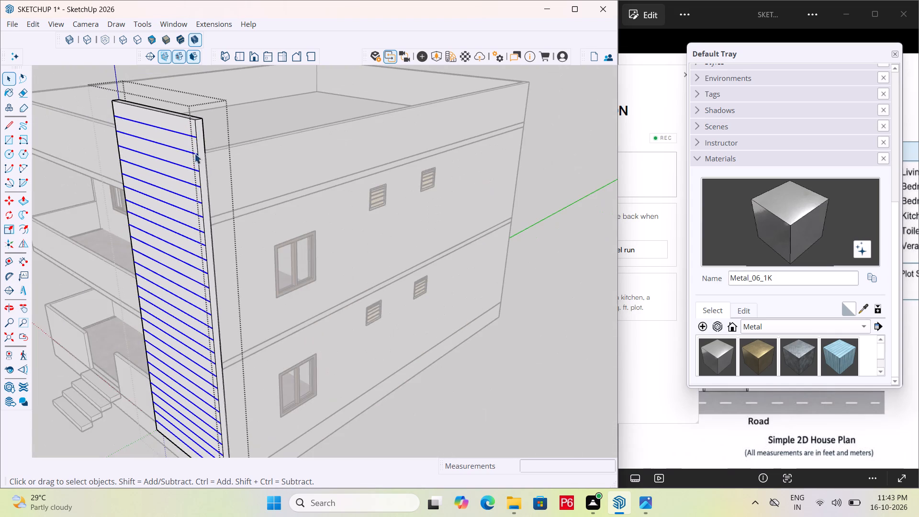
scroll(172, 211, down, 6)
scroll(190, 357, up, 12)
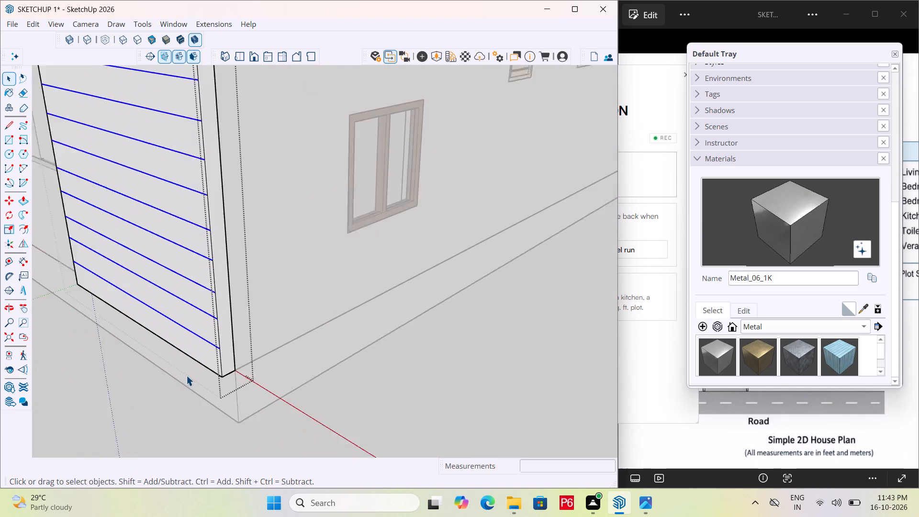
scroll(186, 375, up, 2)
key(m)
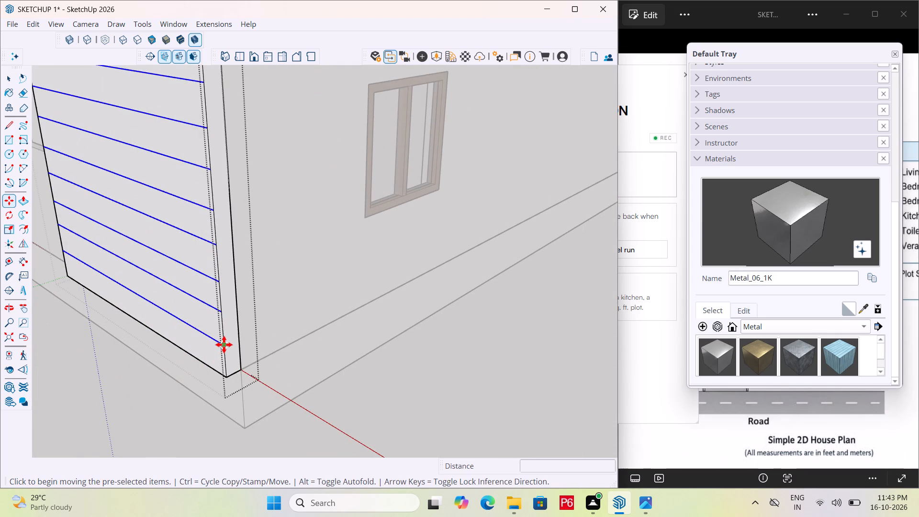
click(224, 345)
scroll(215, 337, up, 7)
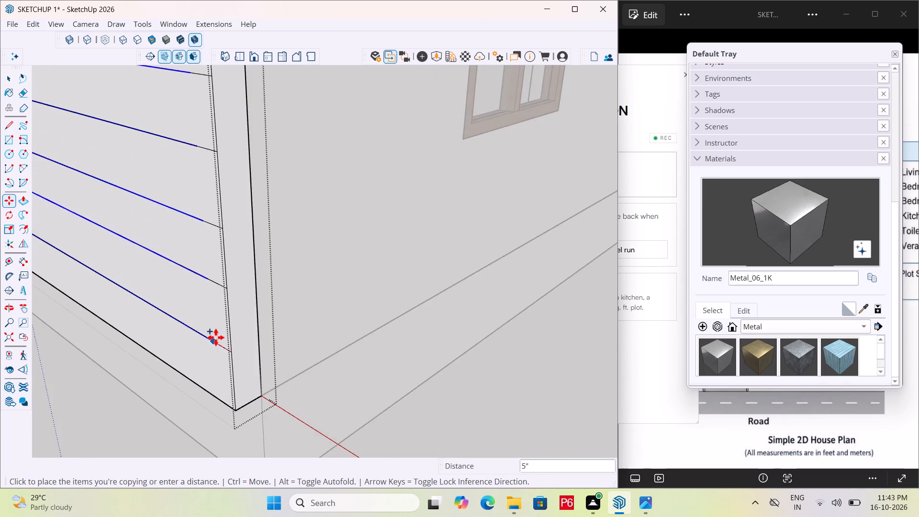
scroll(216, 337, up, 4)
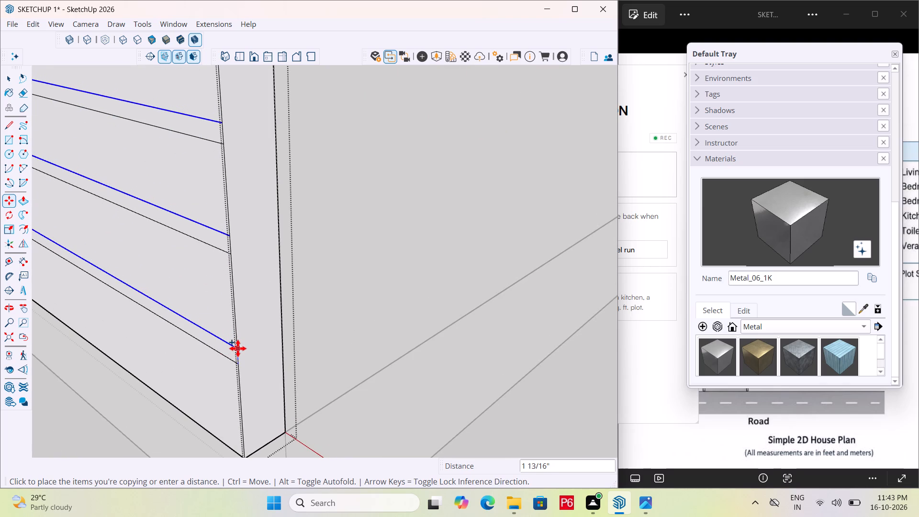
click(238, 348)
scroll(223, 274, down, 8)
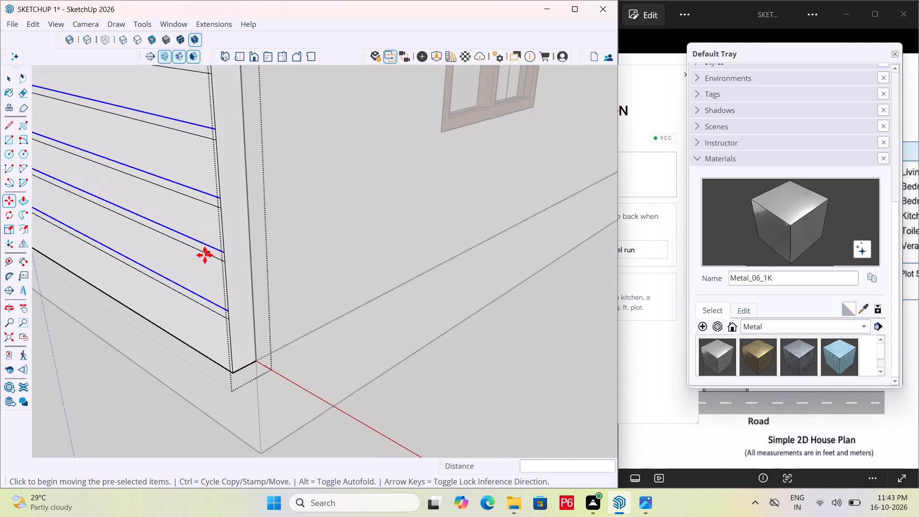
key(space)
click(462, 386)
Reopen the panel's group for editing at the lowest narrow strip of its front face.
scroll(183, 268, up, 6)
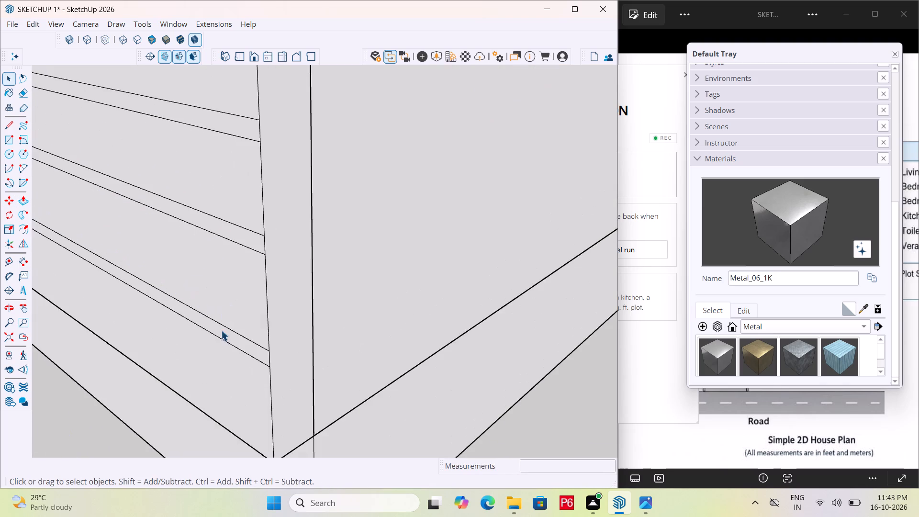
middle_drag(221, 330, 333, 326)
scroll(333, 326, up, 2)
click(325, 366)
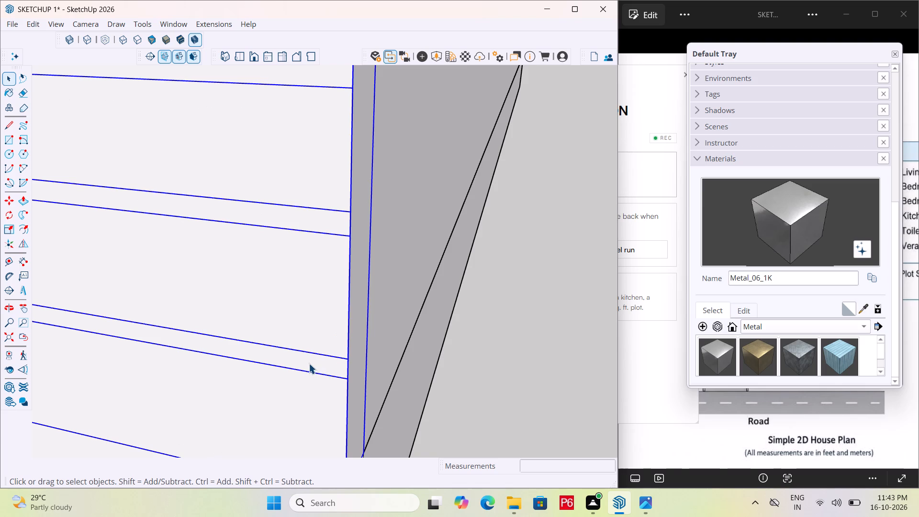
double_click(309, 363)
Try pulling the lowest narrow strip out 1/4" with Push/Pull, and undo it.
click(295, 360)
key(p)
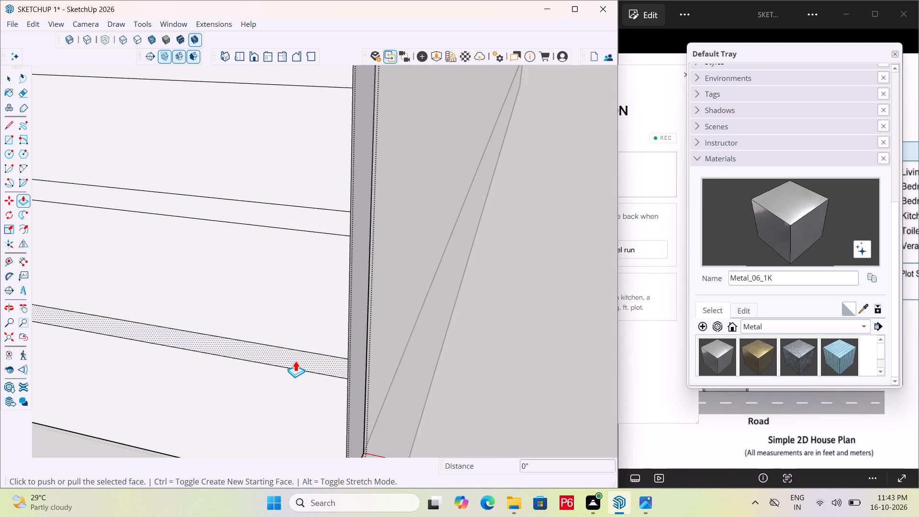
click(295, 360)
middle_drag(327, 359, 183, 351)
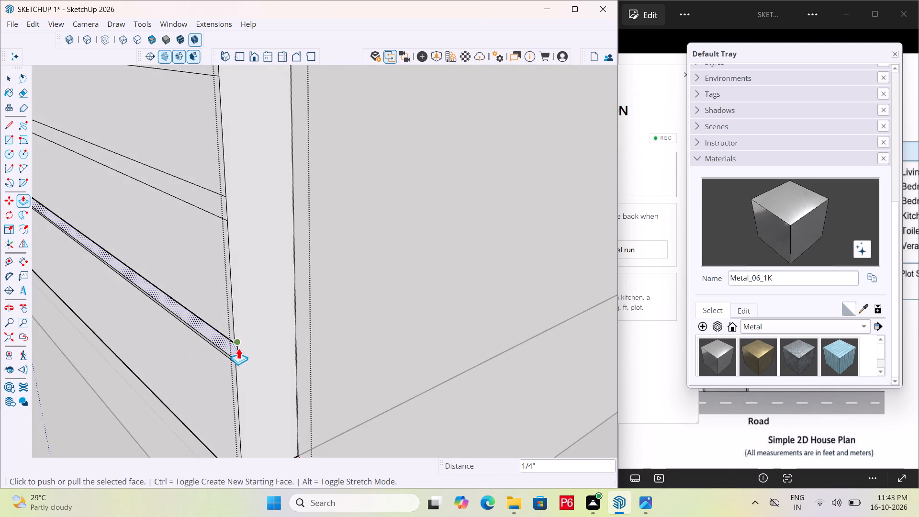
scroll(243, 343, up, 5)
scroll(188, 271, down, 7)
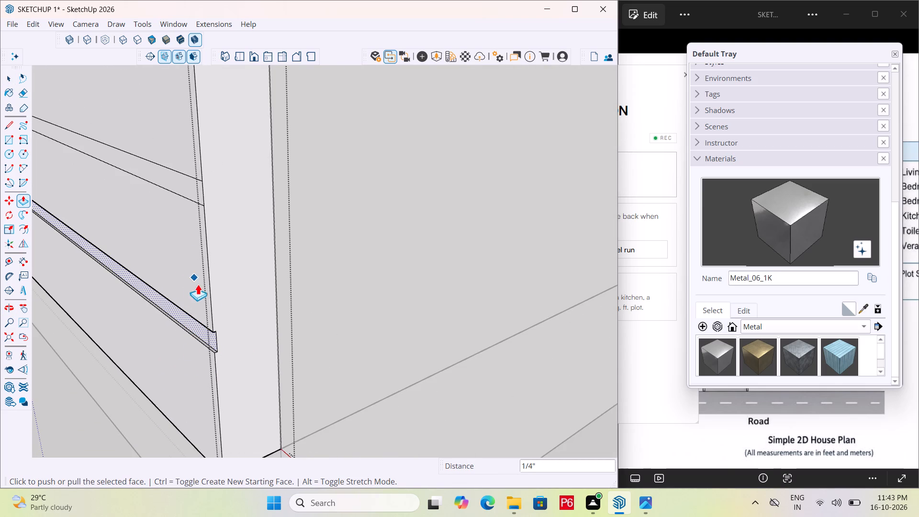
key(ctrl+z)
Pull the lowest narrow strip out 5/8" from the panel's front face.
scroll(194, 342, up, 5)
click(212, 326)
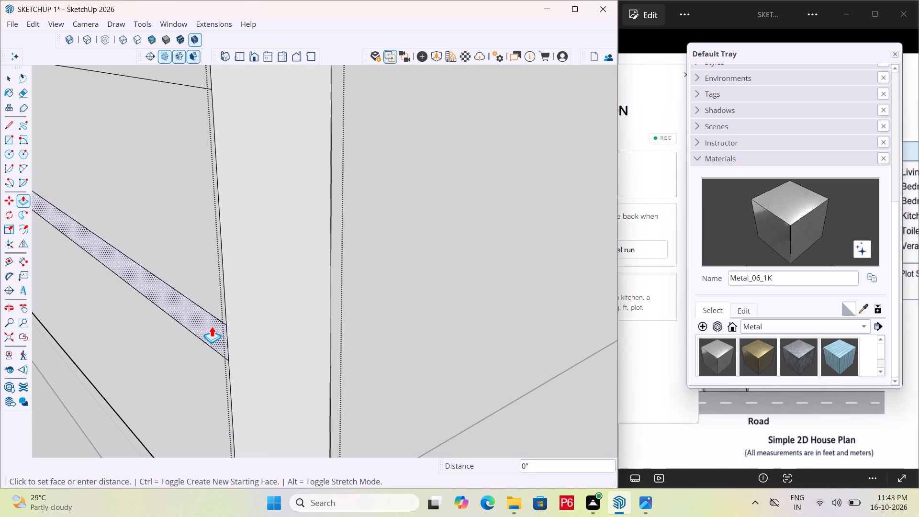
click(225, 326)
scroll(191, 165, down, 6)
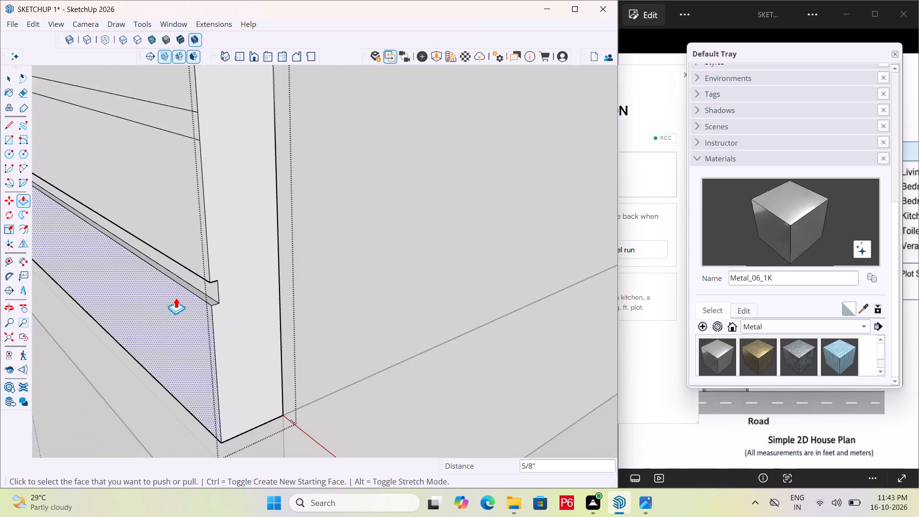
Repeat the 5/8" Push/Pull on the next four narrow strips above the lowest one.
scroll(179, 317, down, 3)
scroll(178, 194, up, 4)
double_click(180, 185)
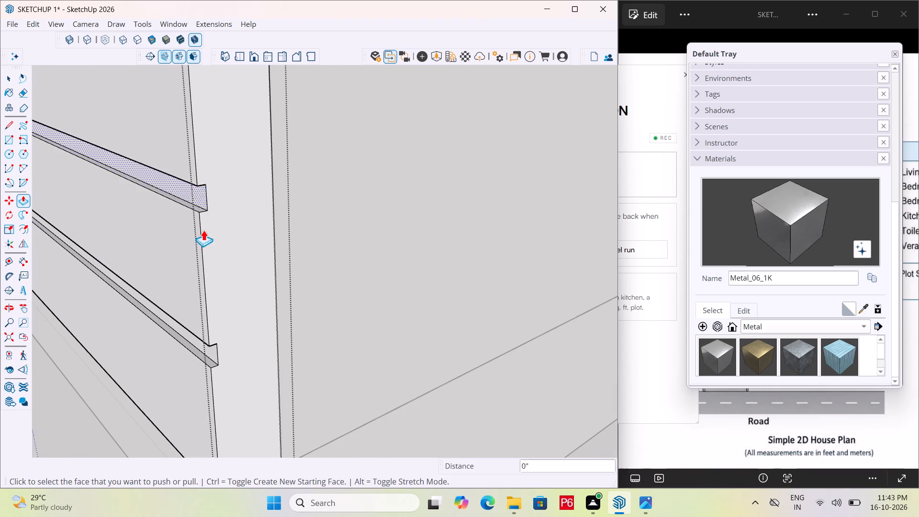
scroll(207, 261, down, 11)
scroll(185, 195, up, 5)
scroll(200, 245, up, 5)
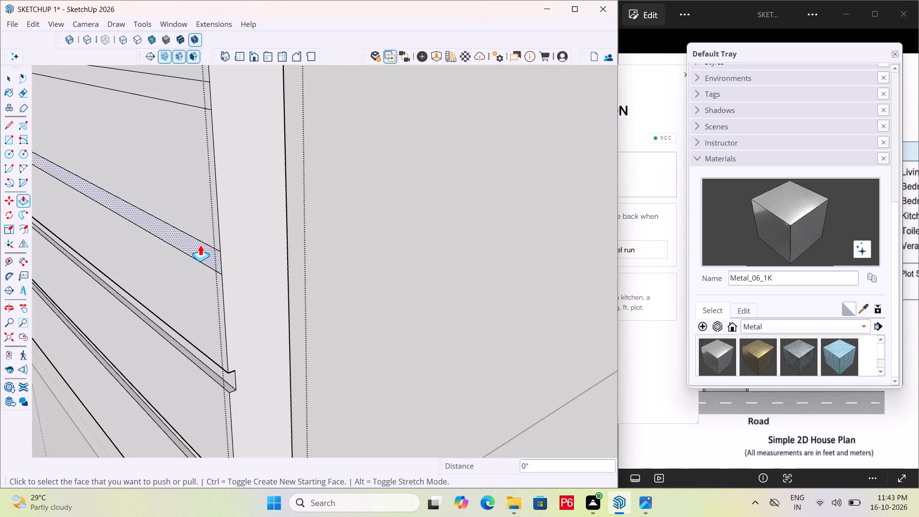
double_click(199, 245)
scroll(182, 260, down, 4)
scroll(173, 217, down, 4)
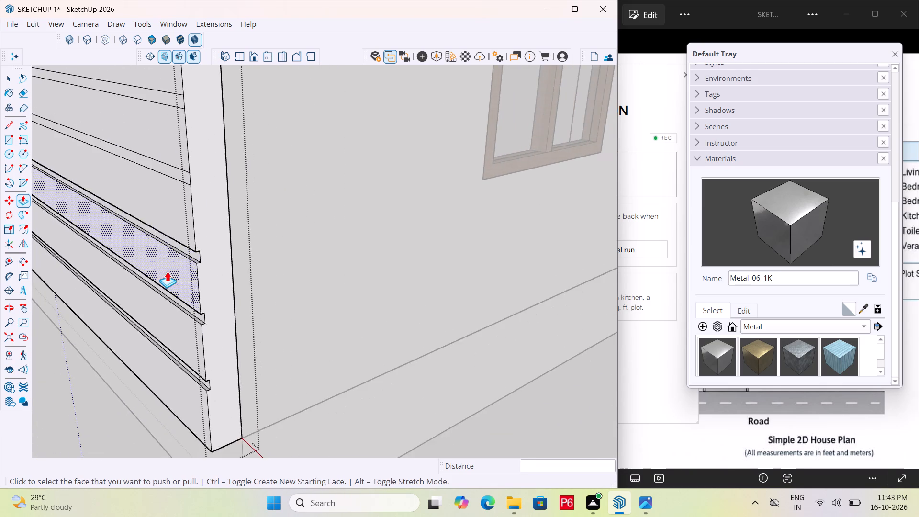
scroll(175, 152, up, 6)
double_click(175, 187)
scroll(168, 208, down, 14)
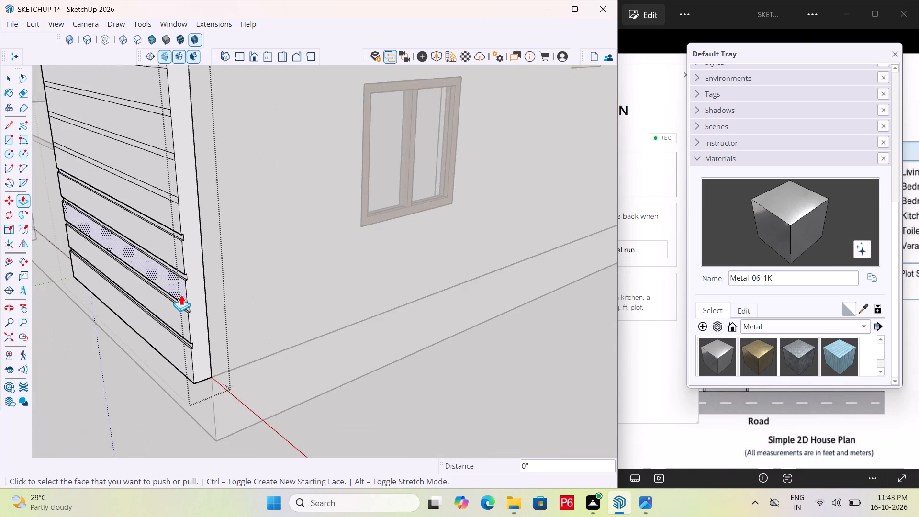
scroll(178, 182, up, 12)
double_click(165, 245)
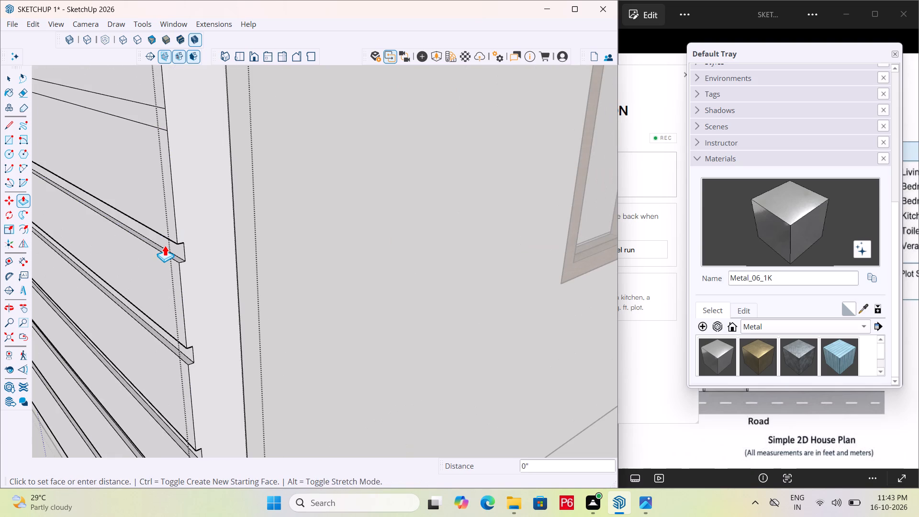
Repeat the 5/8" Push/Pull on four more narrow strips, continuing up the panel's front face.
scroll(168, 248, down, 8)
scroll(159, 172, up, 7)
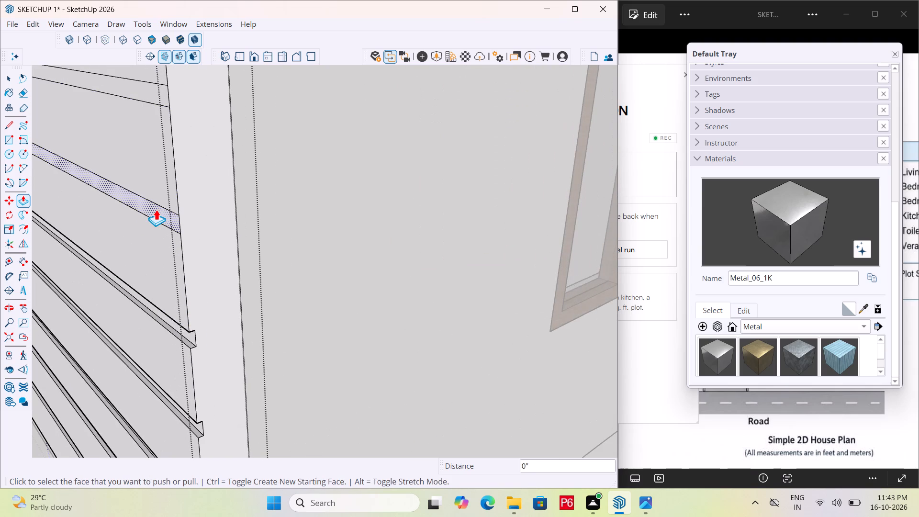
double_click(156, 209)
scroll(157, 221, down, 14)
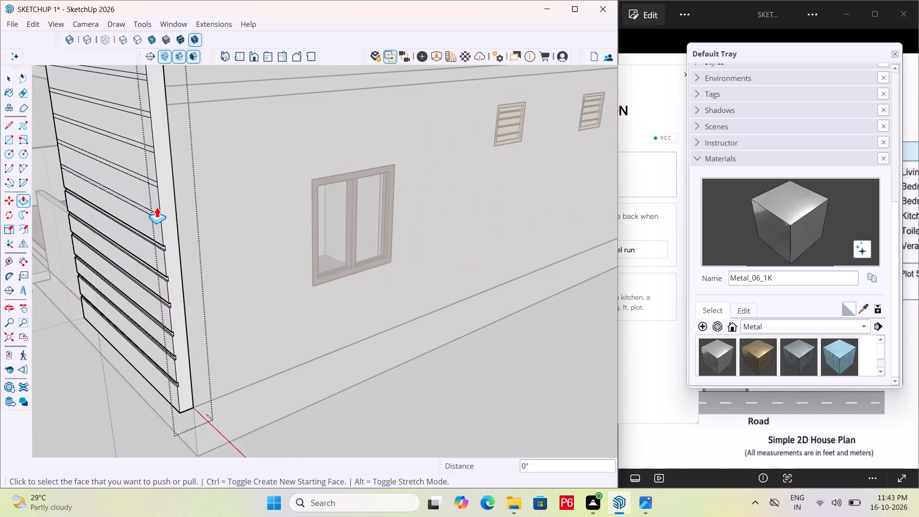
scroll(157, 203, up, 13)
double_click(161, 238)
scroll(169, 245, down, 2)
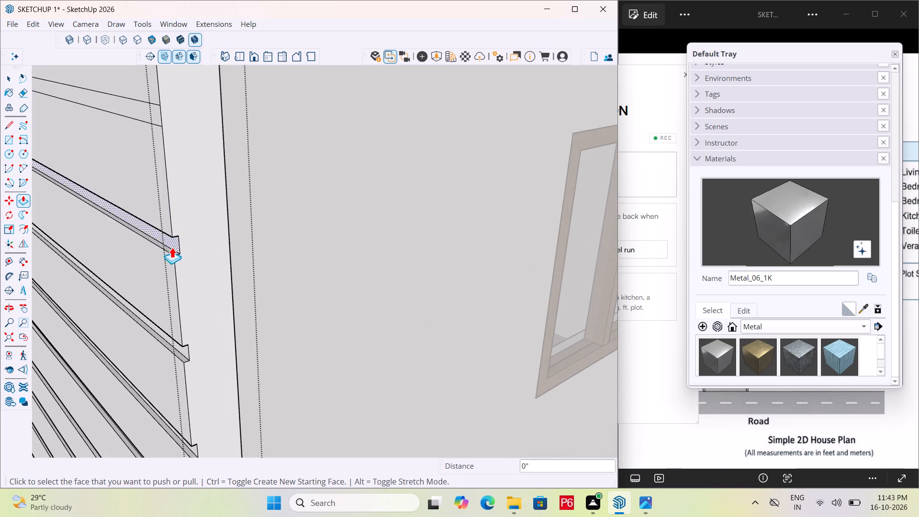
scroll(172, 247, down, 6)
scroll(164, 183, up, 10)
double_click(156, 196)
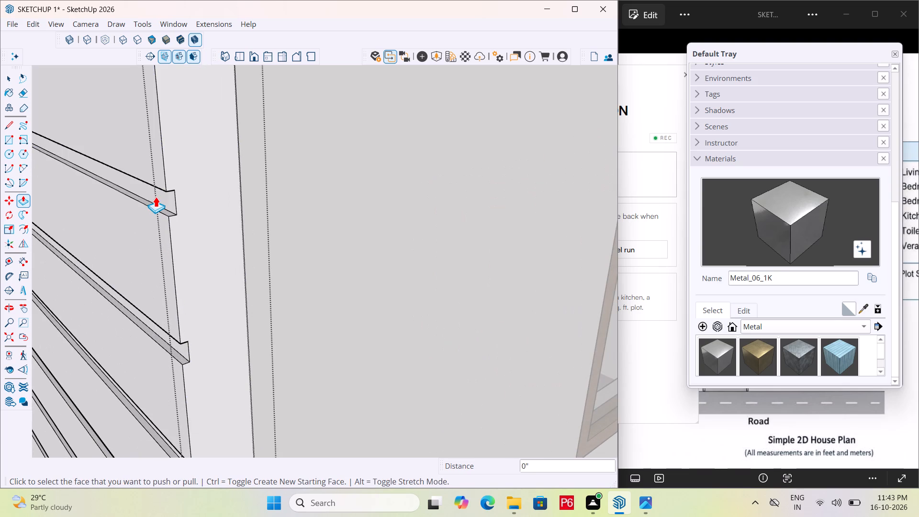
scroll(168, 217, down, 14)
scroll(164, 202, up, 11)
double_click(168, 225)
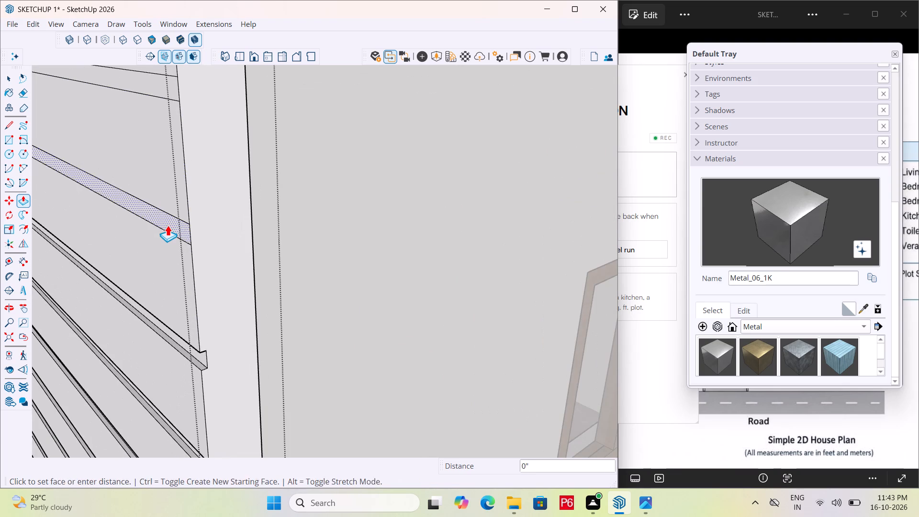
Repeat the 5/8" Push/Pull on the next three narrow strips above those already projecting from the panel's front face.
scroll(168, 225, down, 8)
scroll(165, 151, up, 10)
double_click(168, 194)
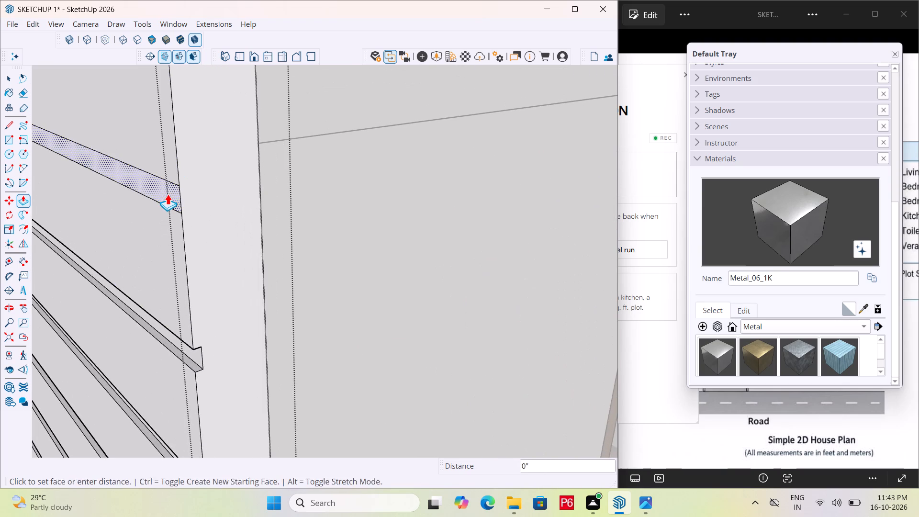
scroll(161, 203, down, 15)
scroll(173, 208, up, 6)
middle_drag(168, 201, 167, 172)
scroll(152, 180, up, 5)
double_click(148, 181)
scroll(171, 204, down, 7)
scroll(194, 247, down, 4)
middle_drag(200, 257, 173, 301)
scroll(130, 214, up, 1)
middle_drag(136, 206, 167, 172)
scroll(160, 186, up, 5)
scroll(171, 224, up, 1)
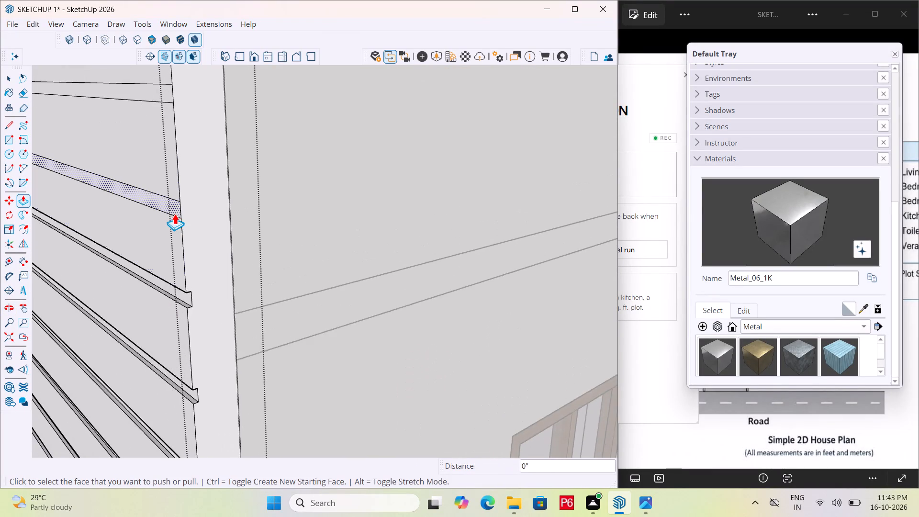
scroll(175, 214, up, 2)
double_click(175, 202)
Repeat the 5/8" Push/Pull on four more narrow strips, working up the panel's front face.
scroll(194, 234, down, 7)
scroll(163, 145, up, 6)
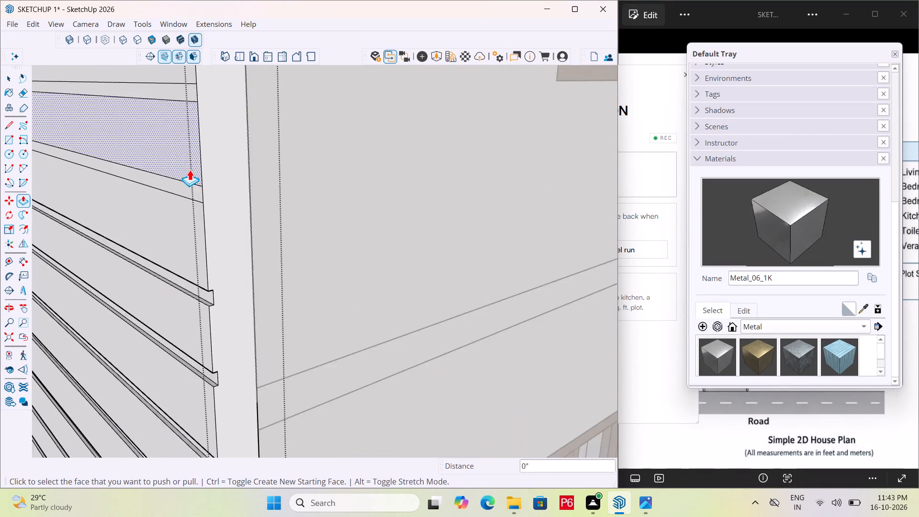
double_click(204, 204)
scroll(193, 213, down, 11)
scroll(156, 196, up, 2)
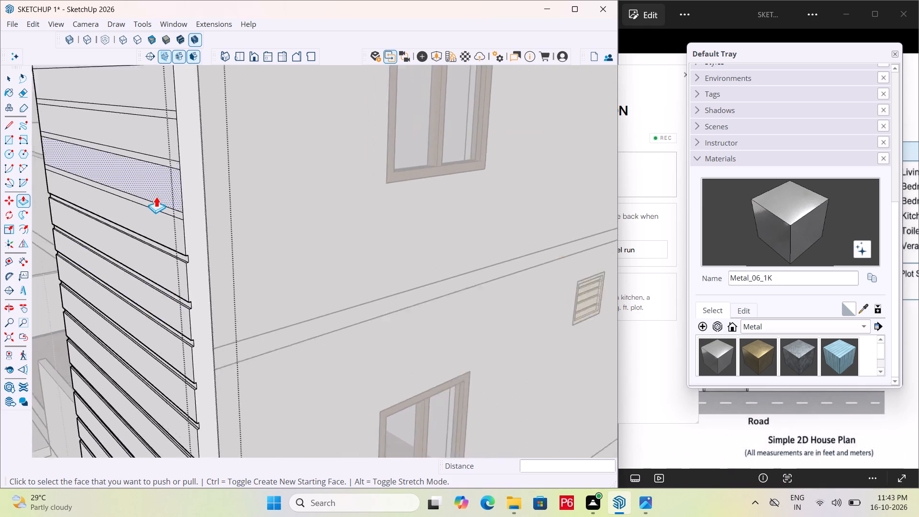
scroll(156, 196, up, 4)
double_click(164, 214)
scroll(153, 217, down, 7)
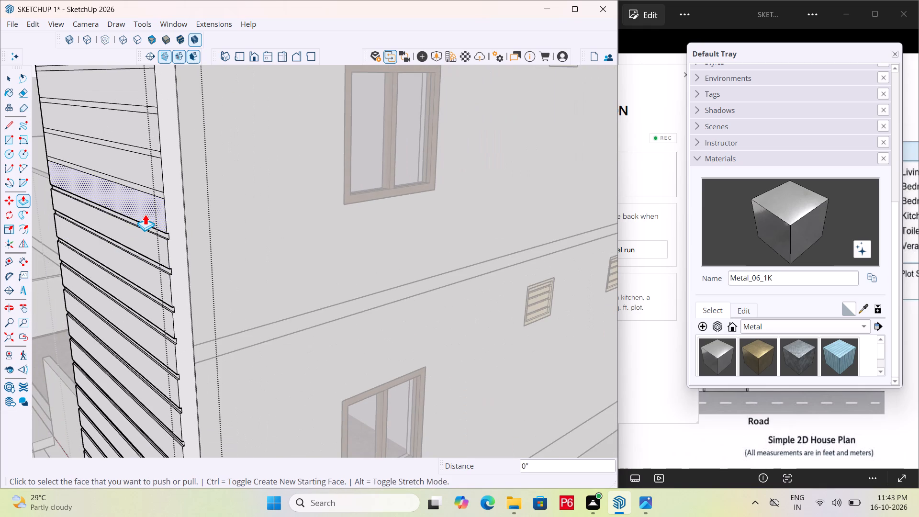
scroll(148, 180, up, 5)
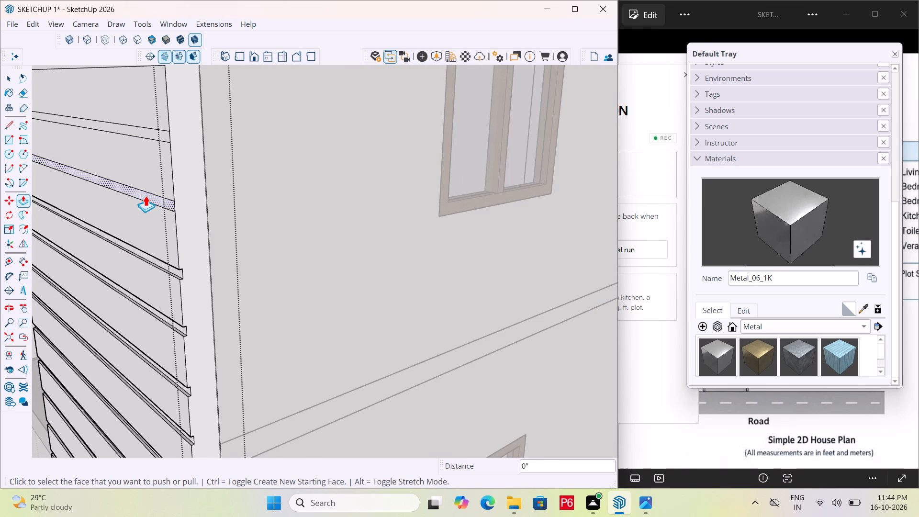
double_click(146, 195)
scroll(149, 121, up, 3)
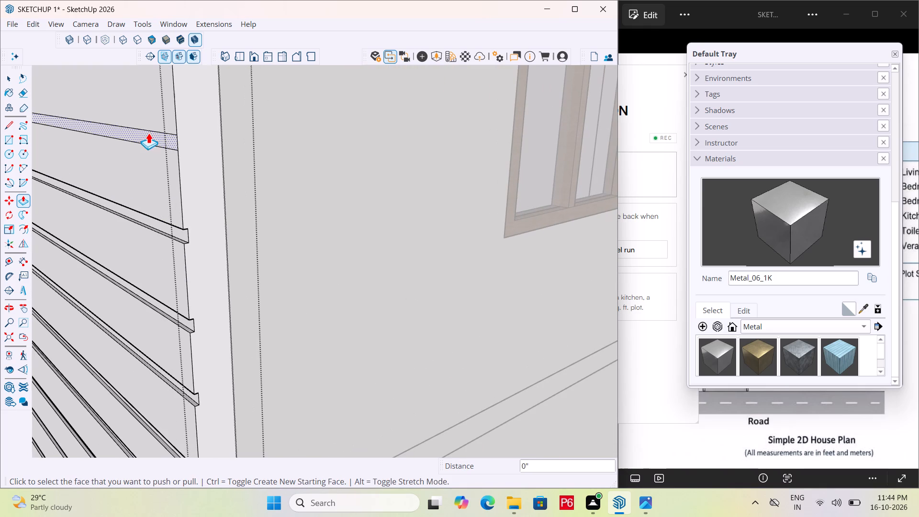
double_click(147, 138)
Pull out the following four narrow strips by the same 5/8", continuing up the panel beside the upper-storey window.
scroll(143, 197, down, 7)
scroll(146, 114, up, 5)
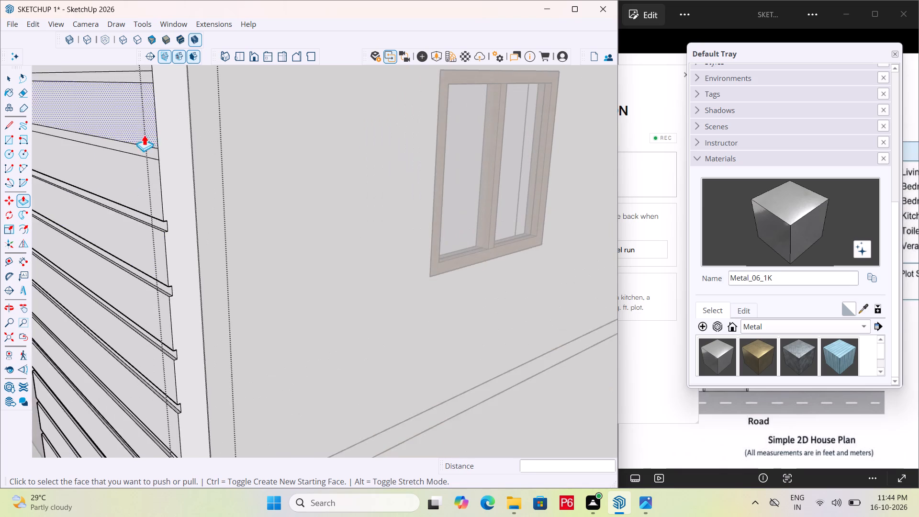
double_click(140, 150)
scroll(205, 180, down, 7)
scroll(170, 130, up, 7)
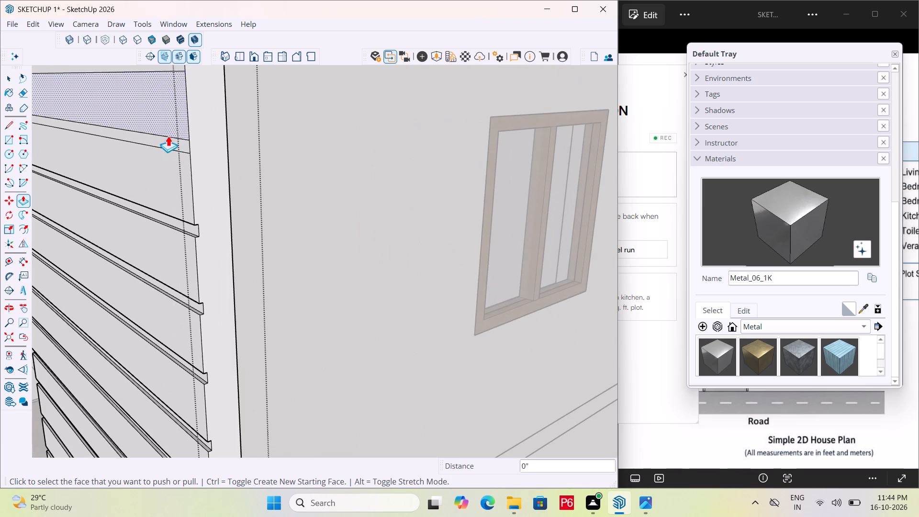
double_click(165, 142)
scroll(187, 210, down, 6)
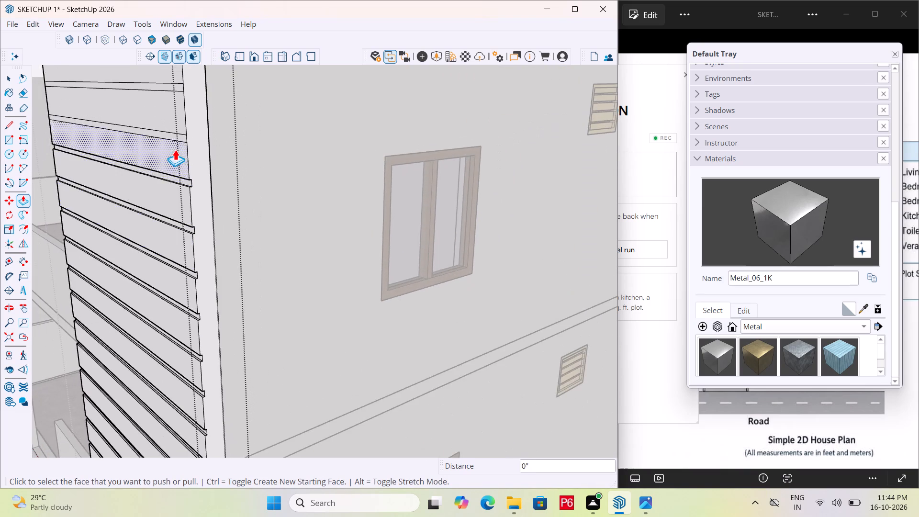
scroll(175, 146, up, 11)
double_click(179, 127)
scroll(224, 281, down, 7)
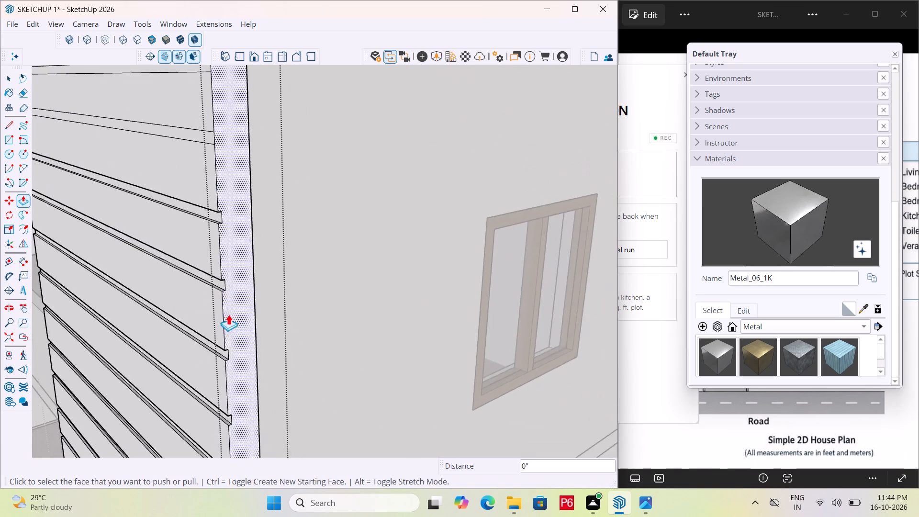
scroll(228, 314, down, 6)
scroll(212, 216, up, 6)
double_click(212, 217)
Repeat the 5/8" Push/Pull on the next five narrow strips towards the parapet level of the panel.
scroll(191, 250, down, 7)
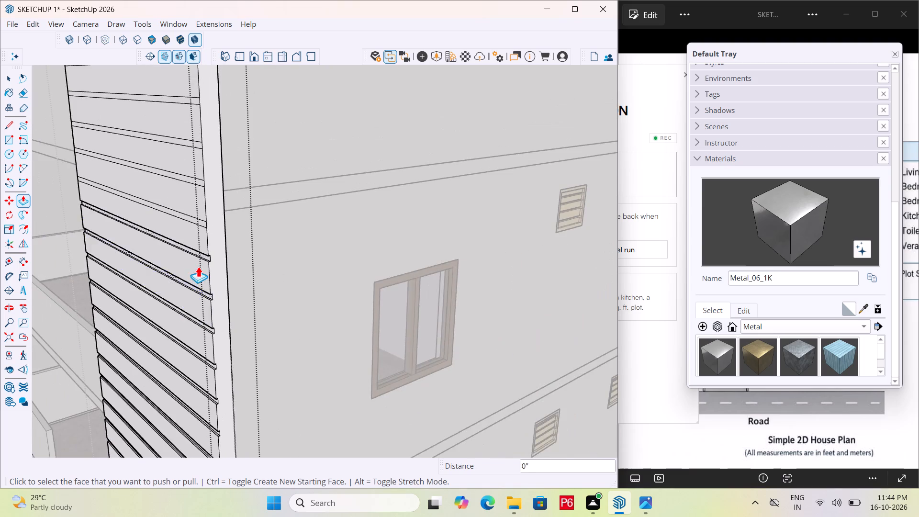
scroll(214, 201, up, 7)
double_click(184, 243)
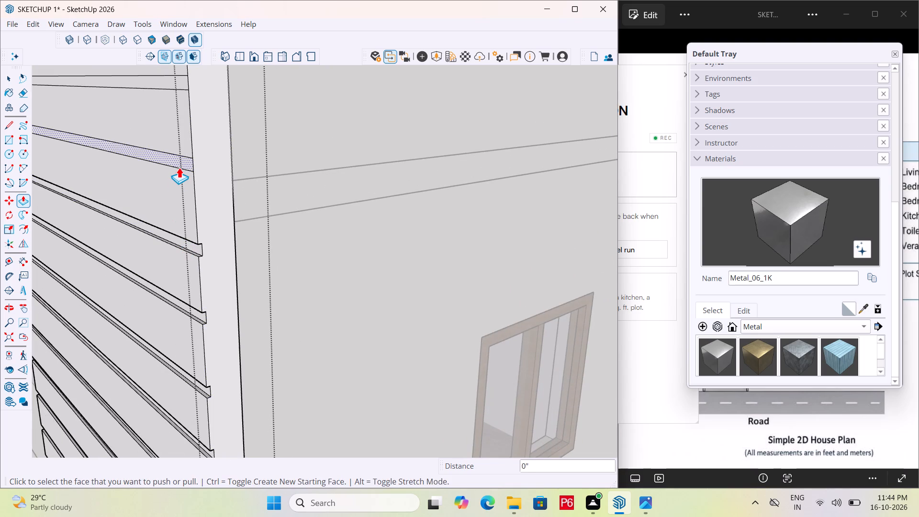
double_click(181, 165)
scroll(178, 194, down, 7)
scroll(185, 148, up, 6)
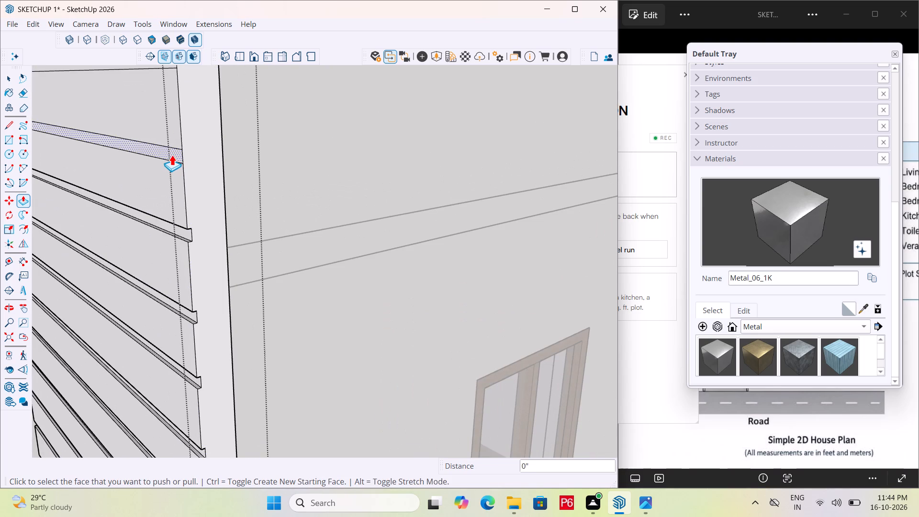
double_click(172, 155)
scroll(179, 268, down, 7)
scroll(163, 149, up, 7)
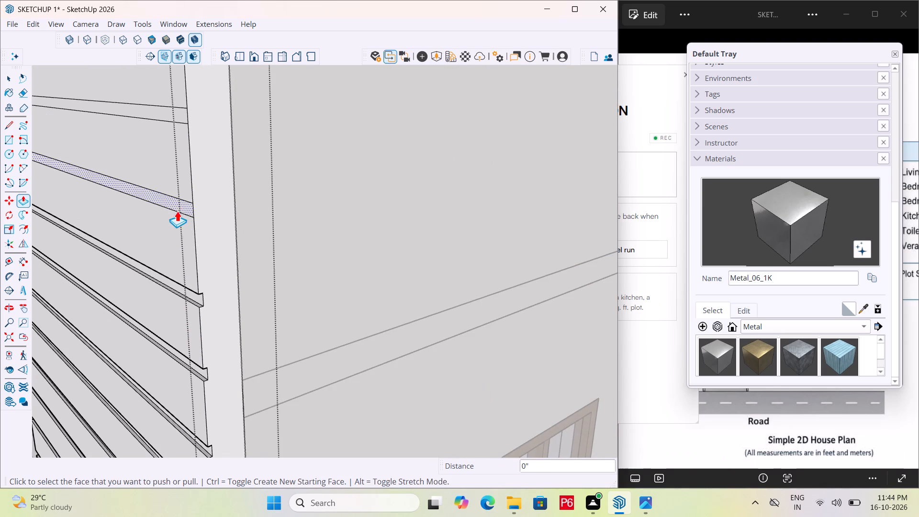
double_click(179, 207)
double_click(176, 110)
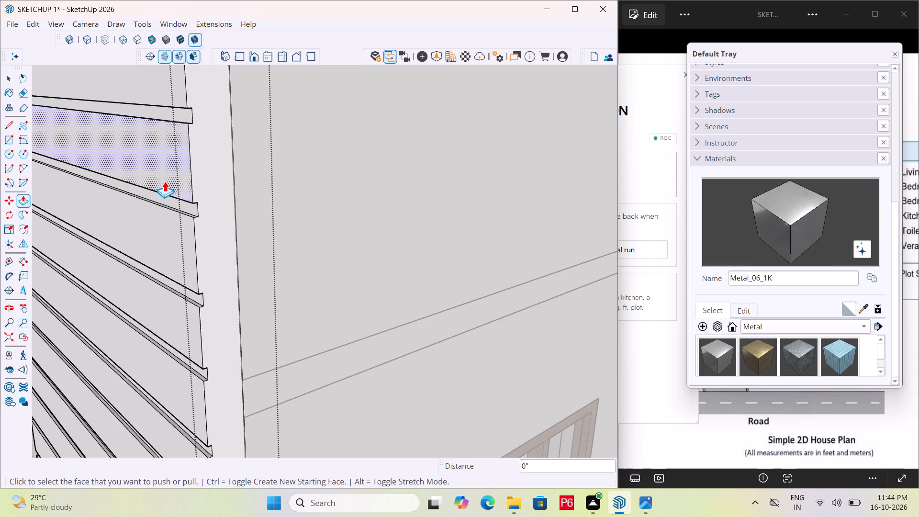
Pull the two topmost narrow strips out by the same 5/8" to finish the panel's front face.
scroll(180, 476, down, 7)
scroll(179, 217, down, 6)
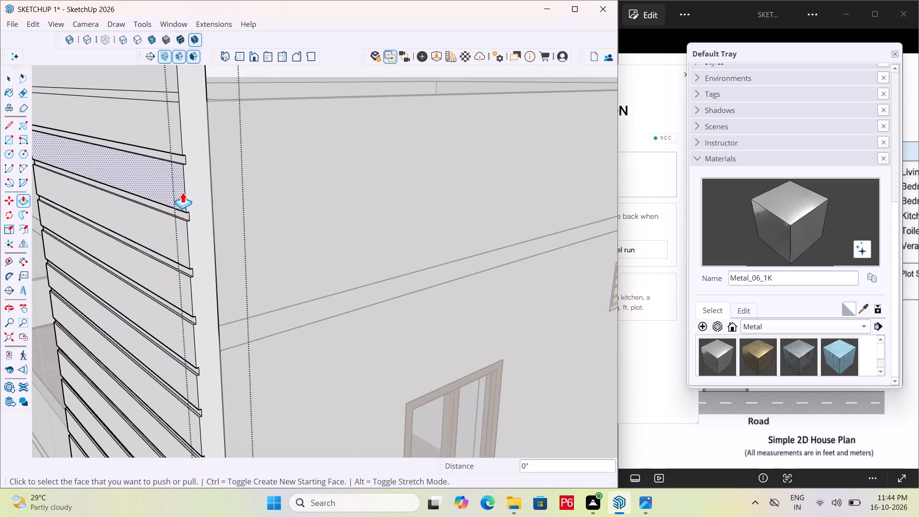
scroll(182, 235, down, 5)
scroll(190, 166, up, 6)
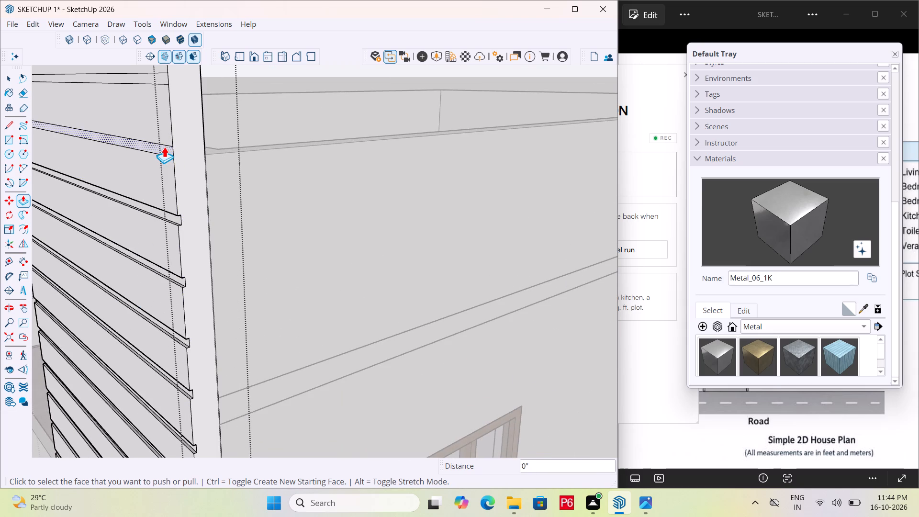
double_click(164, 146)
scroll(194, 267, down, 6)
scroll(164, 169, up, 6)
double_click(186, 217)
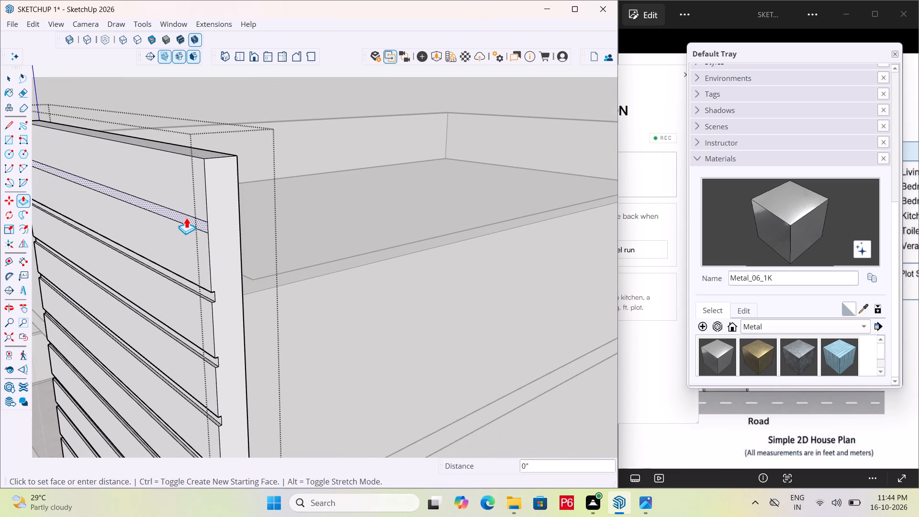
Save the house model with the finished strips.
scroll(151, 156, down, 13)
key(ctrl+s)
key(ctrl+s)
key(ctrl+s)
key(ctrl+s)
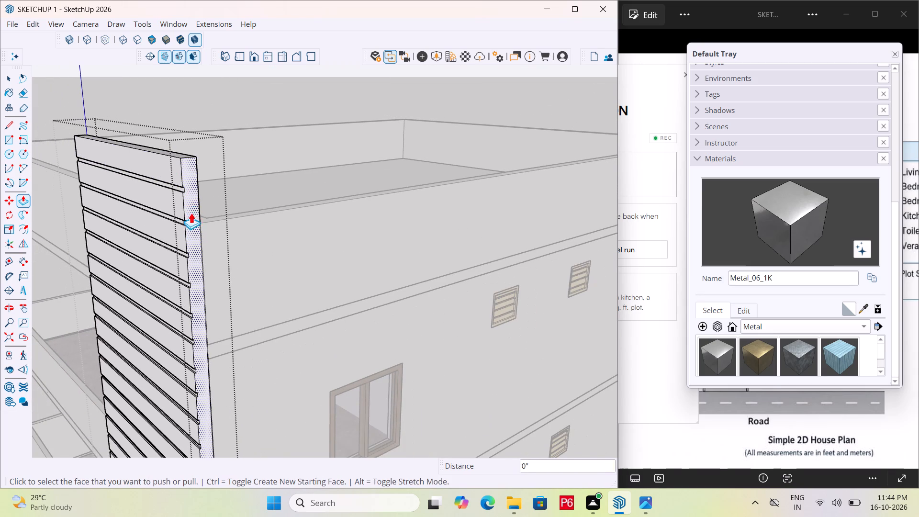
ctrl+scroll(189, 191, down, 7)
key(ctrl+s)
Exit Push/Pull and close the tall panel group's editing context.
key(space)
scroll(201, 162, down, 9)
key(space)
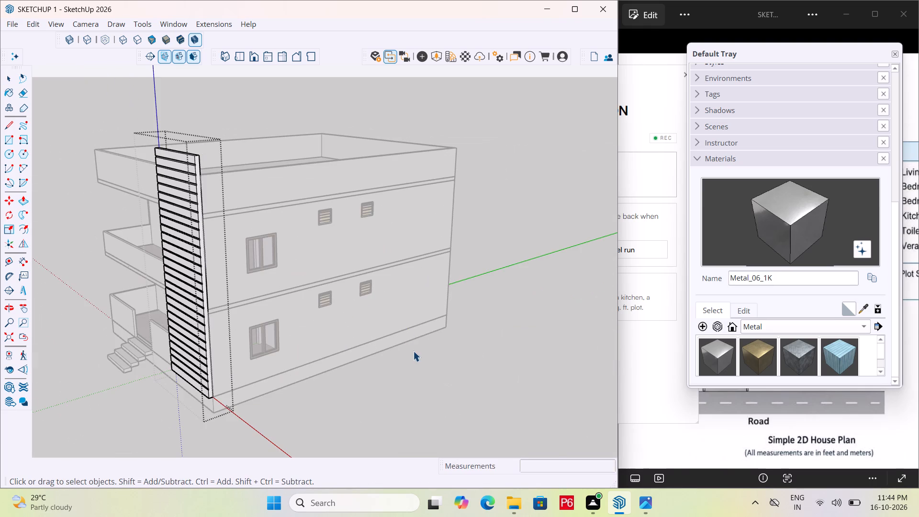
click(414, 352)
Select the tall strip panel from the front of the house and open the list of material categories.
middle_drag(185, 262, 478, 261)
middle_drag(415, 238, 491, 224)
scroll(482, 225, up, 1)
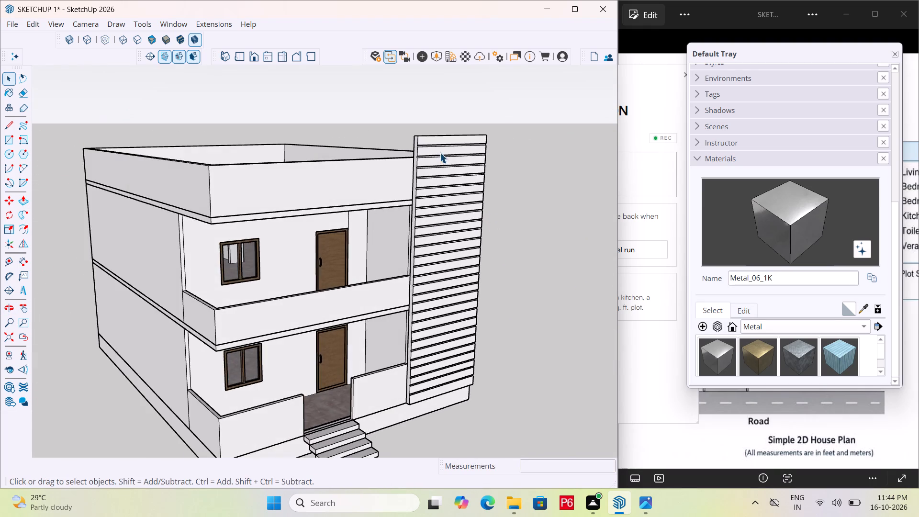
scroll(439, 153, up, 3)
click(437, 158)
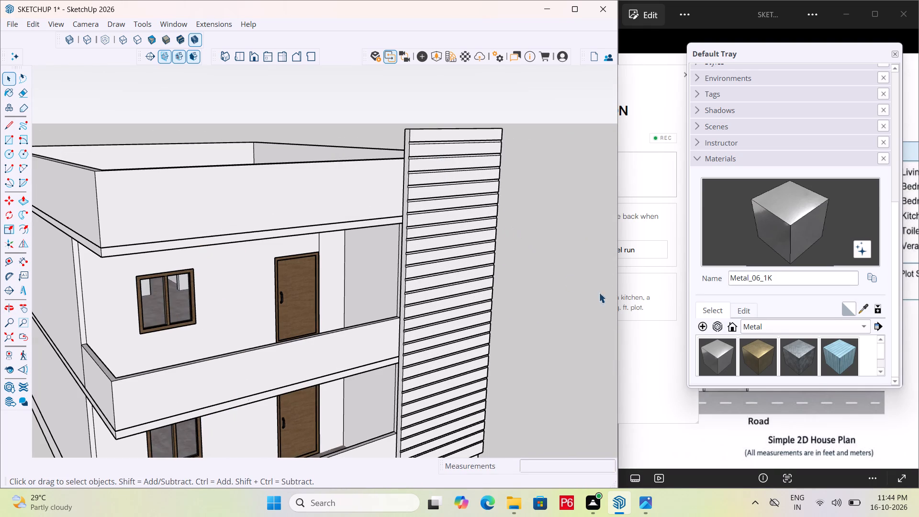
click(862, 328)
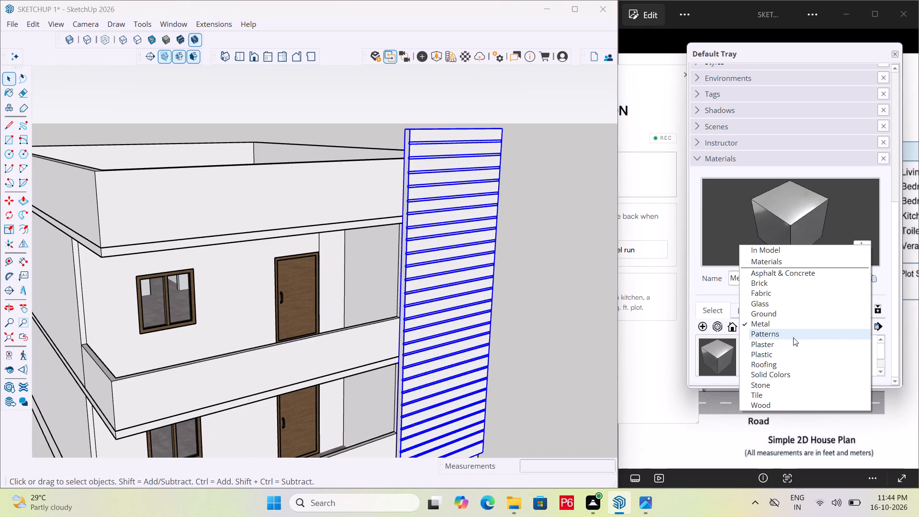
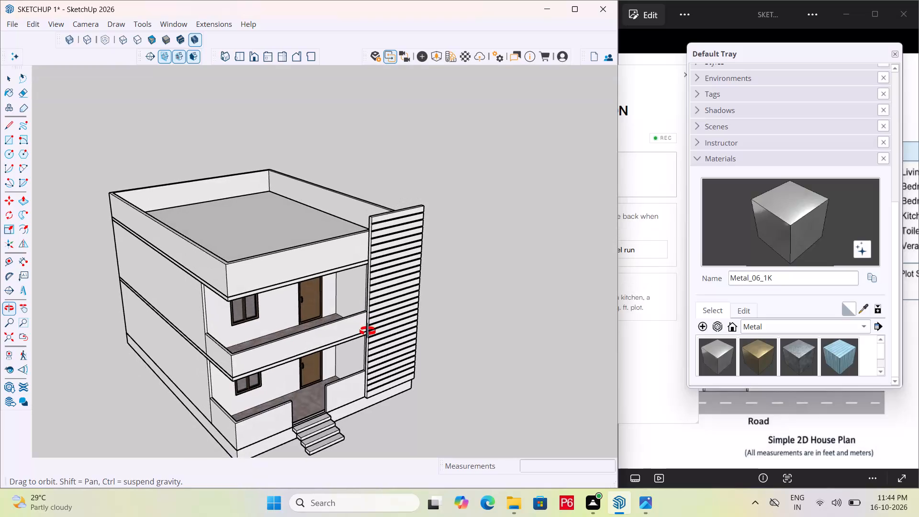
Select the tall strip panel on the front of the house and browse the Solid Colors material category for its finish.
click(398, 294)
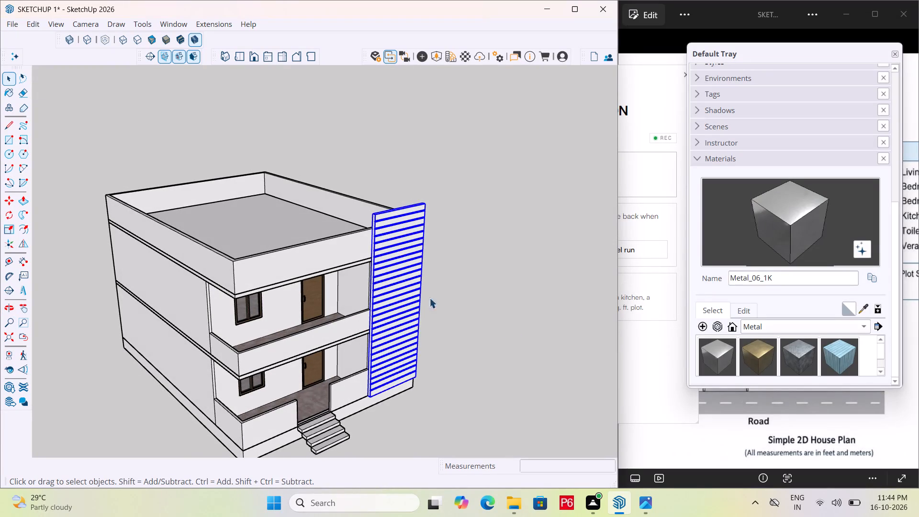
click(798, 328)
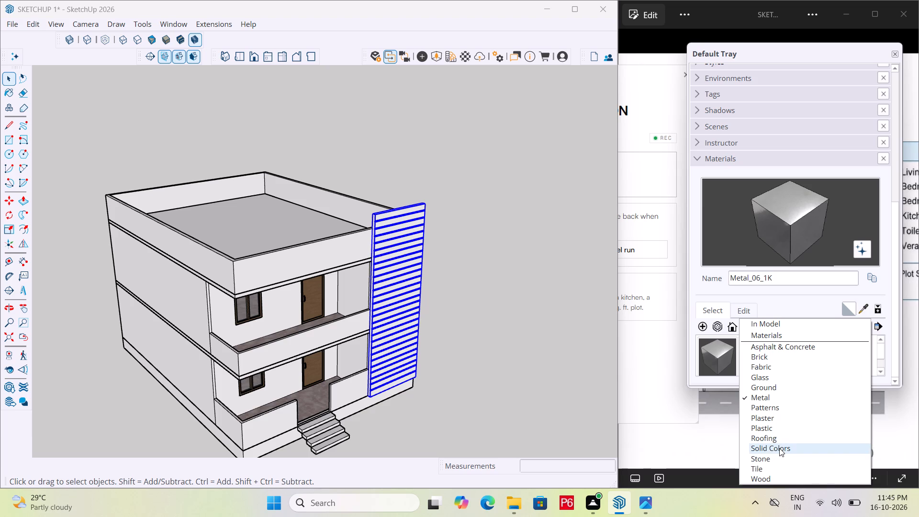
click(779, 448)
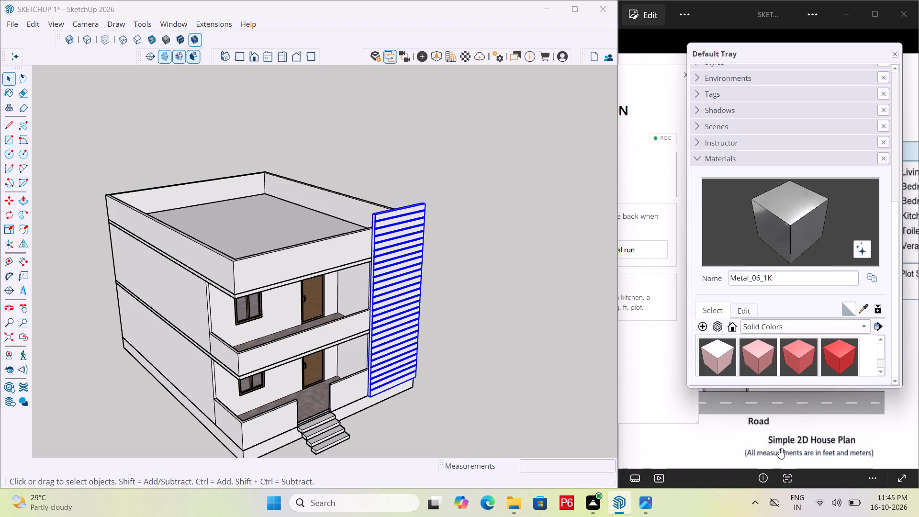
click(796, 330)
click(795, 326)
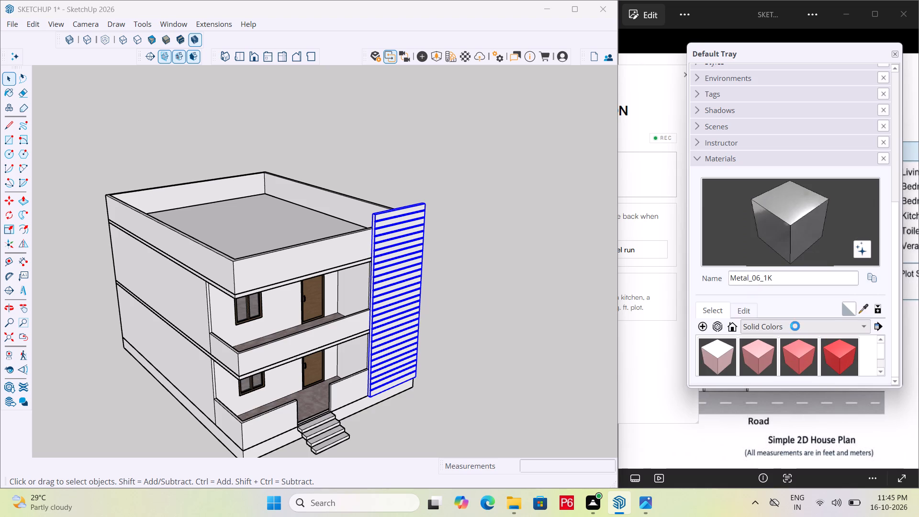
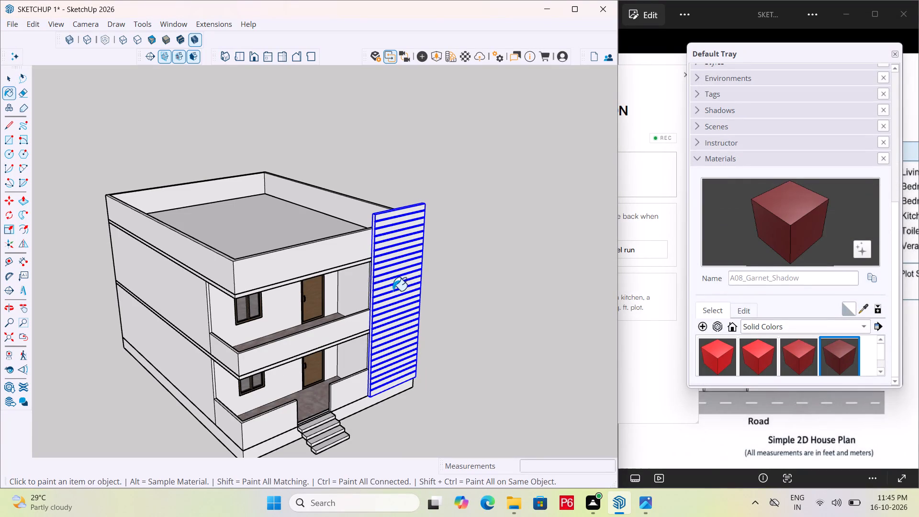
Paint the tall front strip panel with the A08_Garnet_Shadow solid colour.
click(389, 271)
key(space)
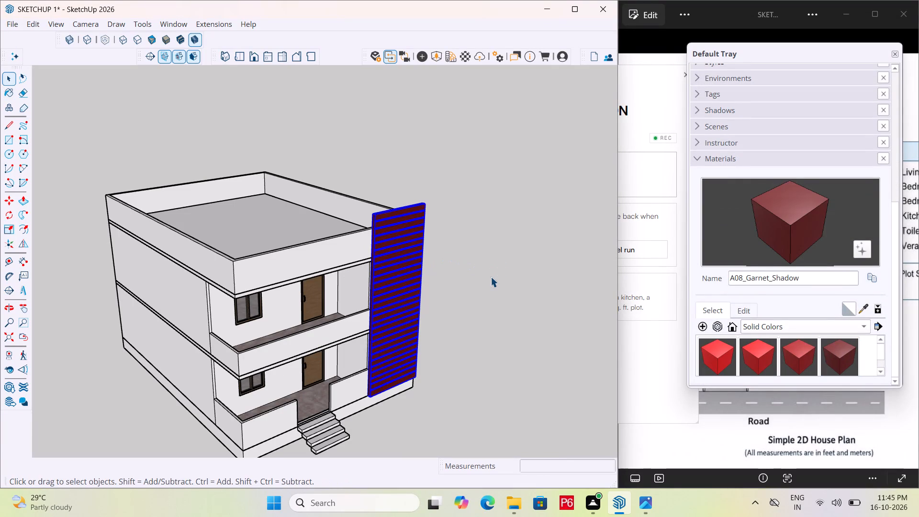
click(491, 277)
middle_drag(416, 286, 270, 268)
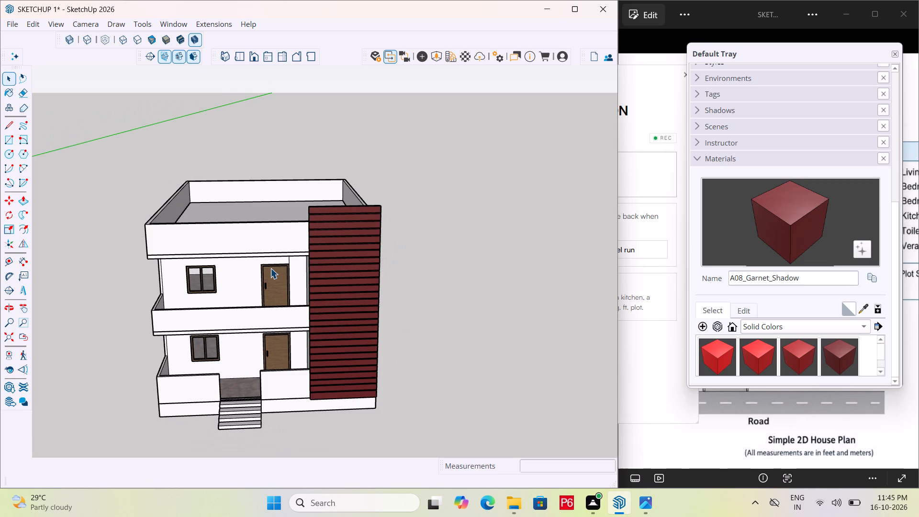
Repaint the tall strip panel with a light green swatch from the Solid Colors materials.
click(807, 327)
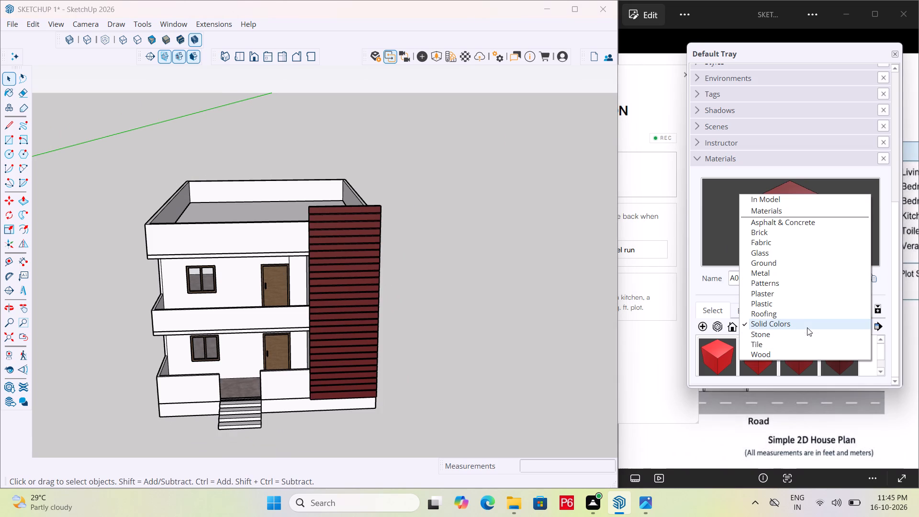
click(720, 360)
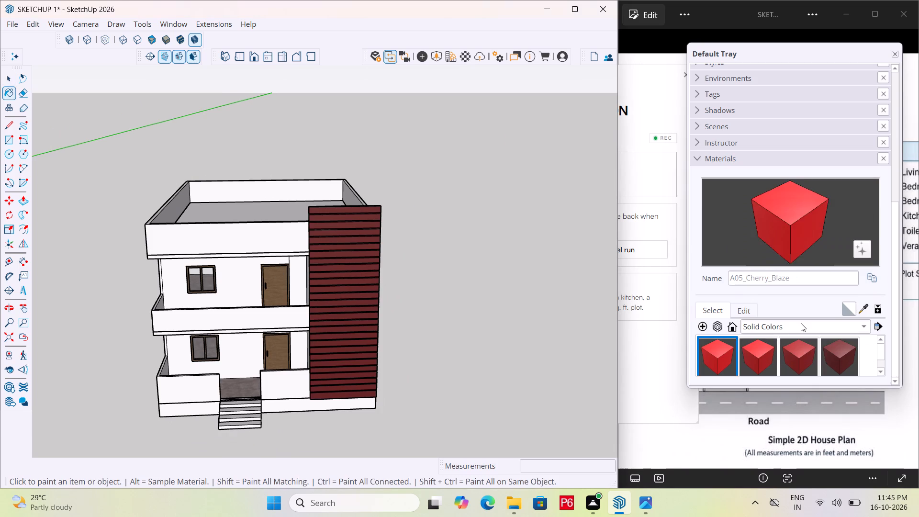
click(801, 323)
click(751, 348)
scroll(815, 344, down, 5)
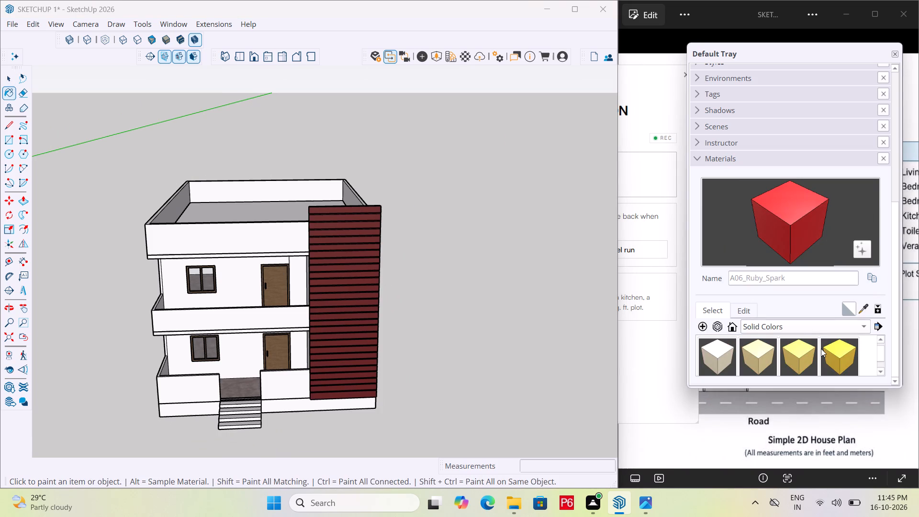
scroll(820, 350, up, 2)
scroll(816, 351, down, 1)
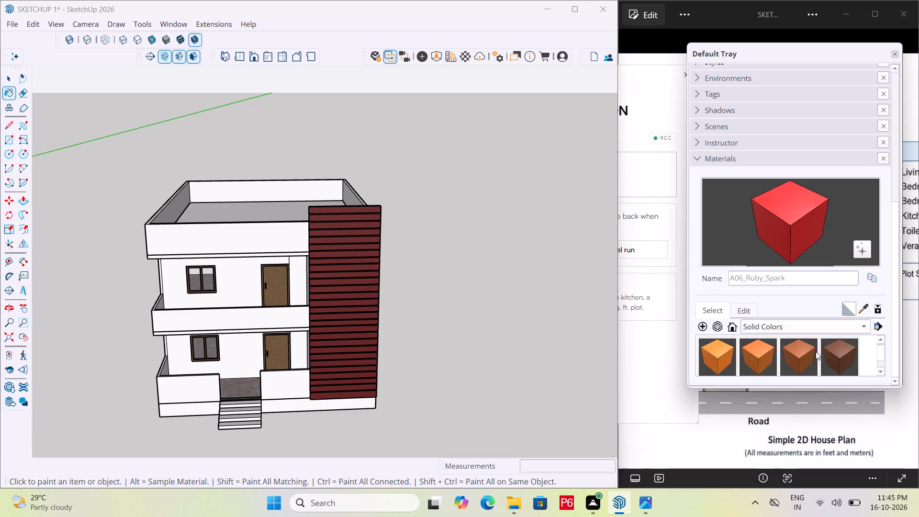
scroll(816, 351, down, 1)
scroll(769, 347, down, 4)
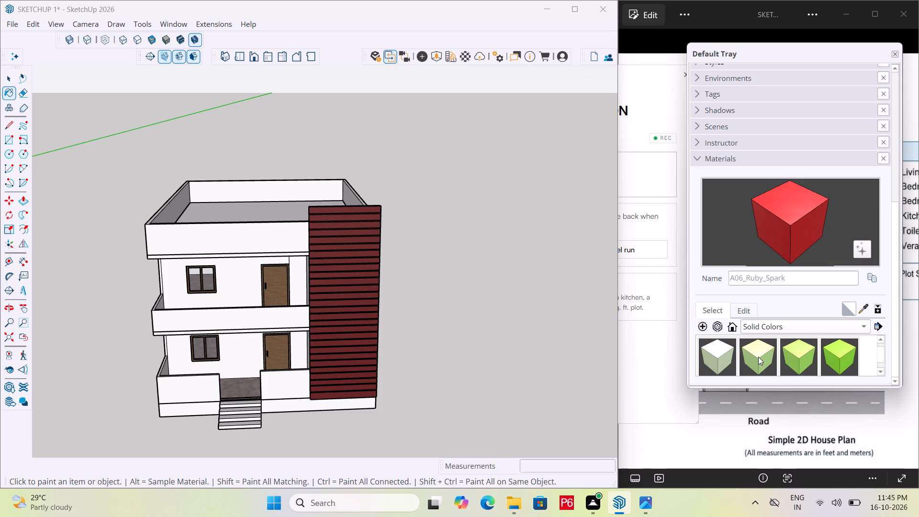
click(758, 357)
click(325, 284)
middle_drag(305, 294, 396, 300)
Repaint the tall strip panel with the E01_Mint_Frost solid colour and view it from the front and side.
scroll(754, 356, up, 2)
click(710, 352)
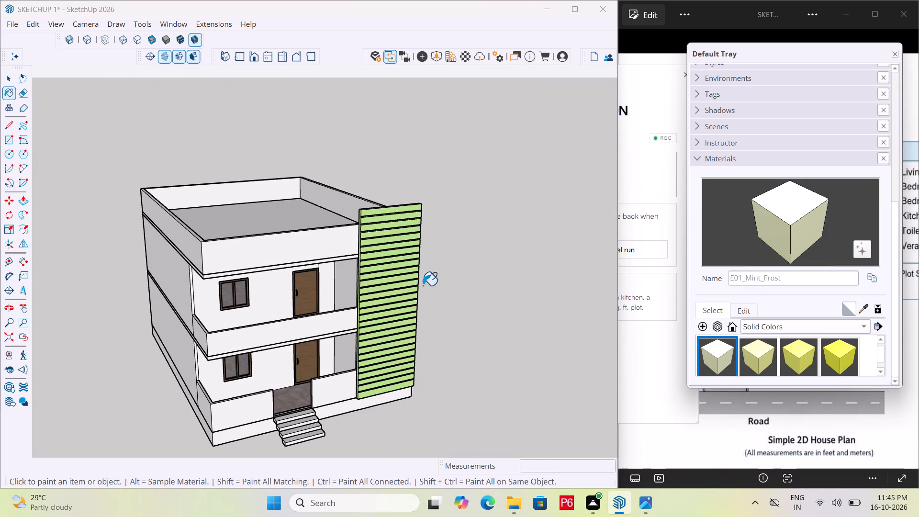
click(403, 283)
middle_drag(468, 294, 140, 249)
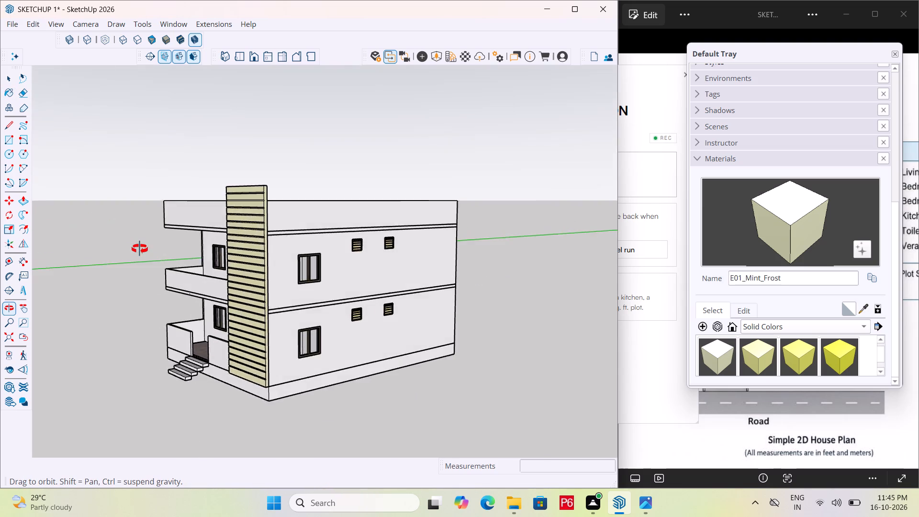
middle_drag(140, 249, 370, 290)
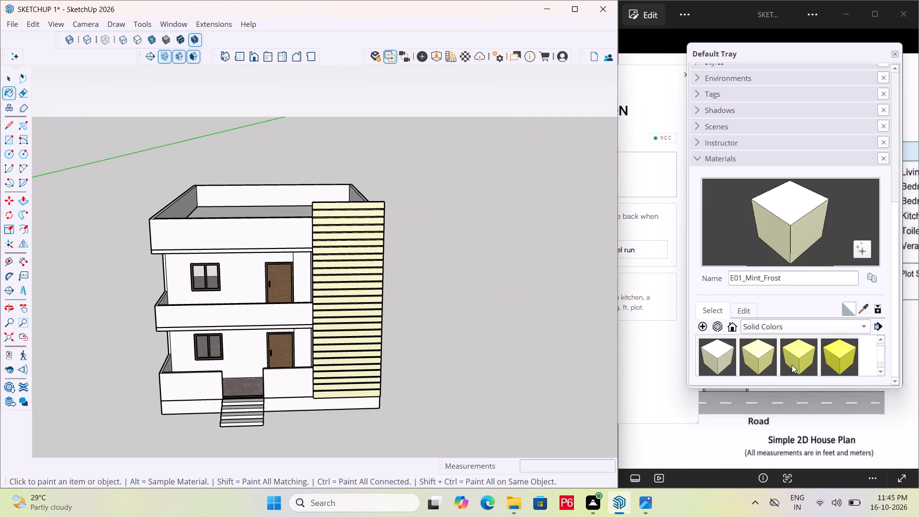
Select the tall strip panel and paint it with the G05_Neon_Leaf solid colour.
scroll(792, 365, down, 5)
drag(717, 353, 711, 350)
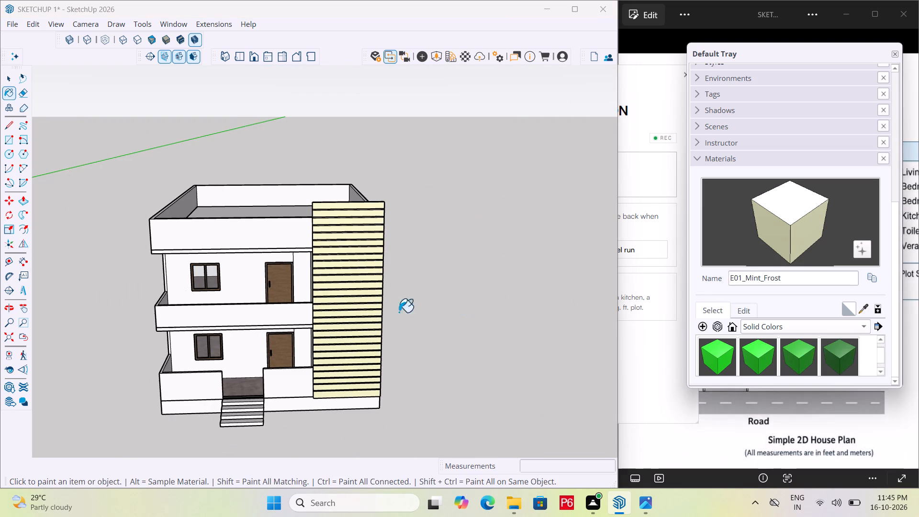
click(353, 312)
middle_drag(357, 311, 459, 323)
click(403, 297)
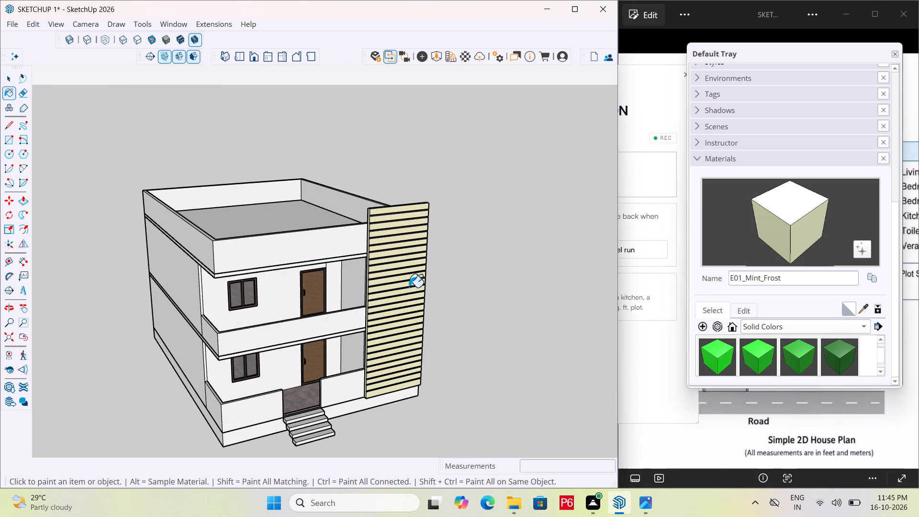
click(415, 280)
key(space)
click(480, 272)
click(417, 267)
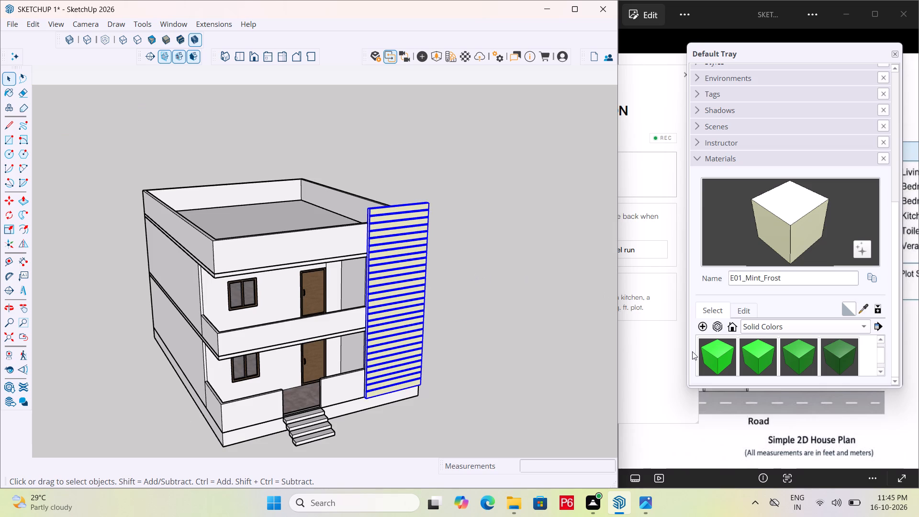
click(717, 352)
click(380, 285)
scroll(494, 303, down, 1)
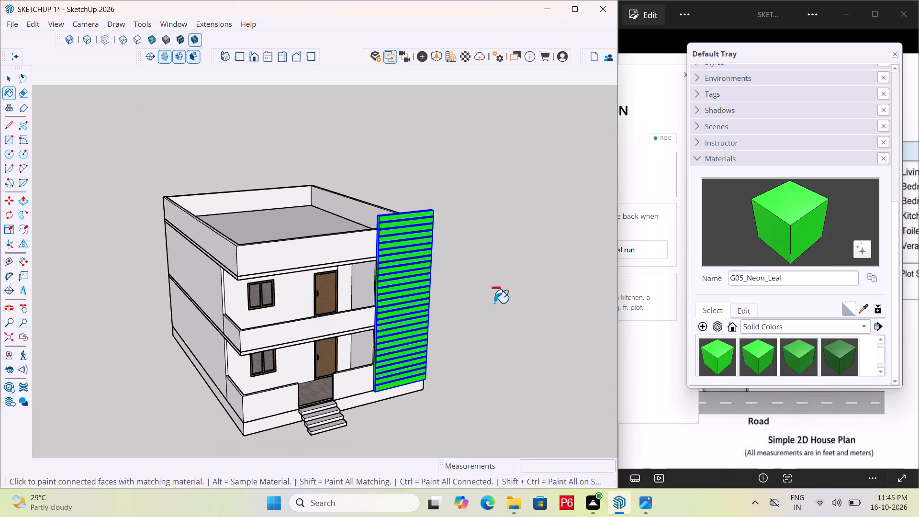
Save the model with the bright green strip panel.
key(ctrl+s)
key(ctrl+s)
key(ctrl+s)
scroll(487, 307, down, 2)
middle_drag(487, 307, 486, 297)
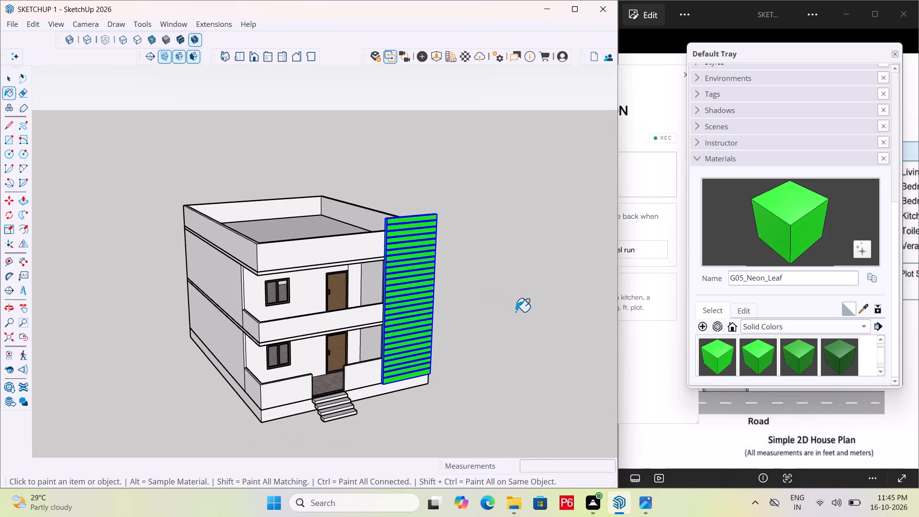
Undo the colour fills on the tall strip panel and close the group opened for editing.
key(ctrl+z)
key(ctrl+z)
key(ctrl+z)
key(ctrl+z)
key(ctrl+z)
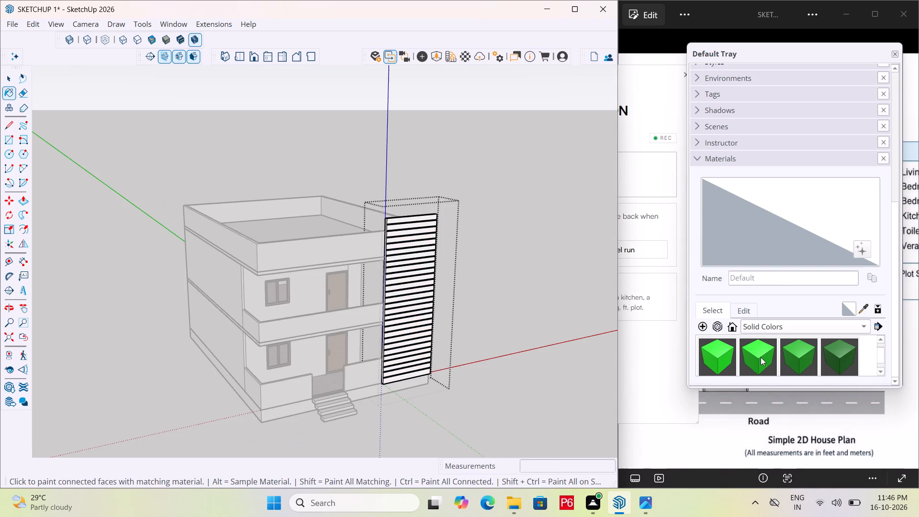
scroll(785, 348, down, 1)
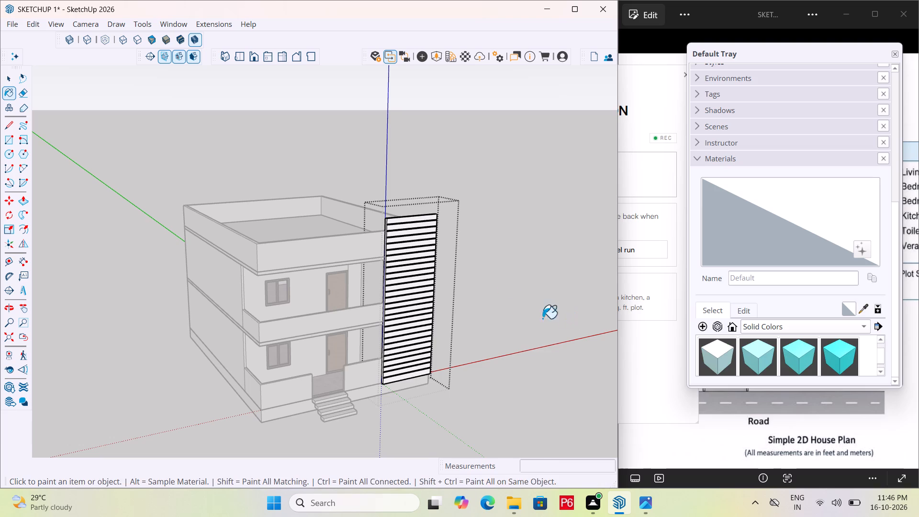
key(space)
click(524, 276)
Select the tall strip panel and try the H03_Glacier_Glow and A02_Rose_Quartz solid colours as the paint choice.
scroll(415, 267, up, 10)
middle_drag(361, 224, 425, 258)
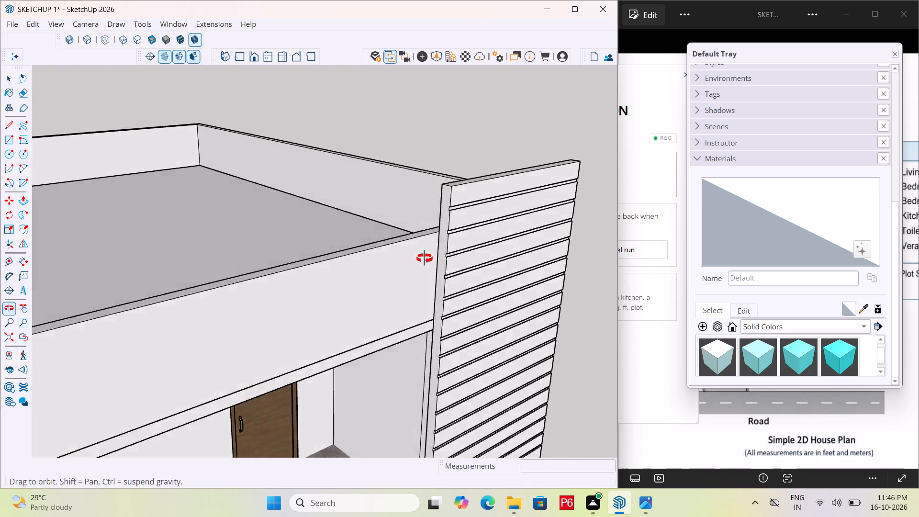
middle_drag(425, 258, 343, 217)
scroll(328, 213, down, 6)
scroll(393, 261, down, 6)
click(408, 258)
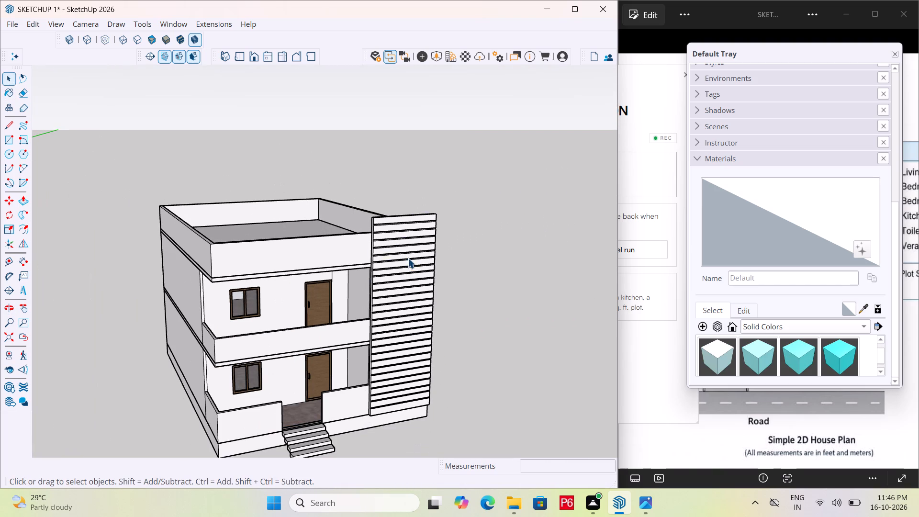
click(779, 325)
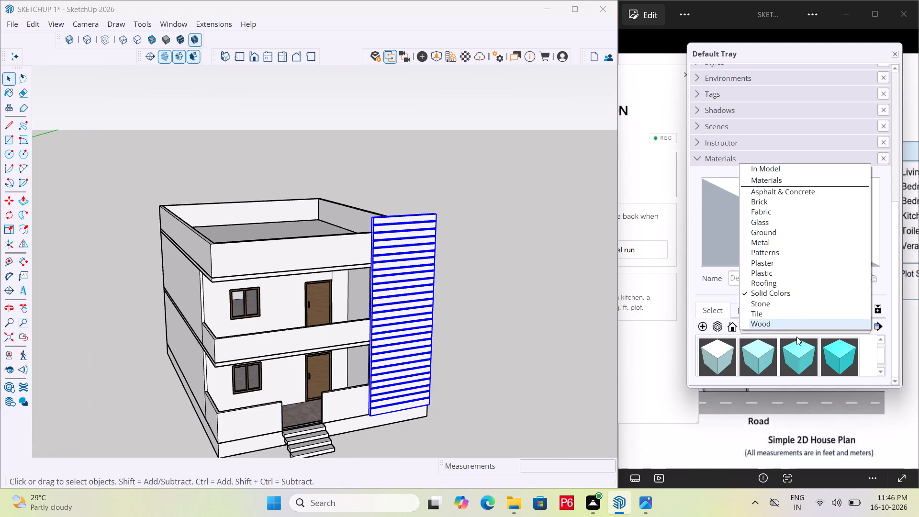
click(787, 361)
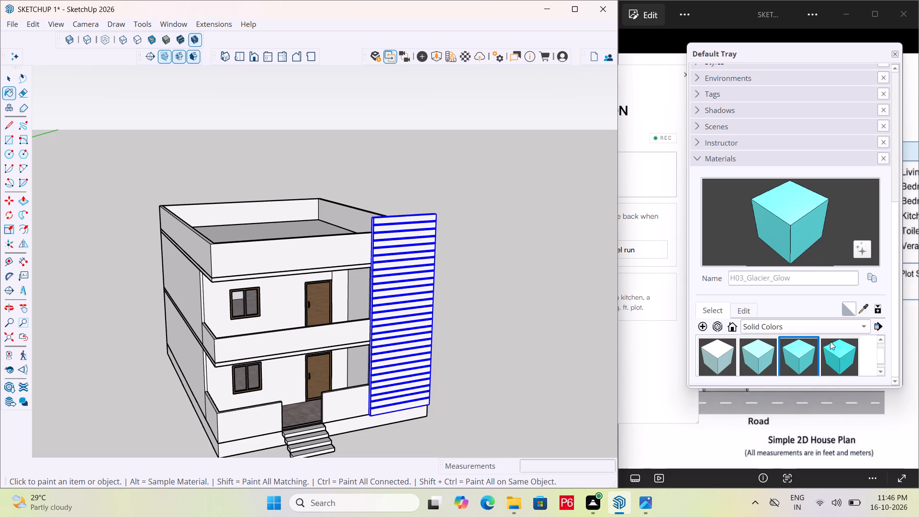
click(846, 330)
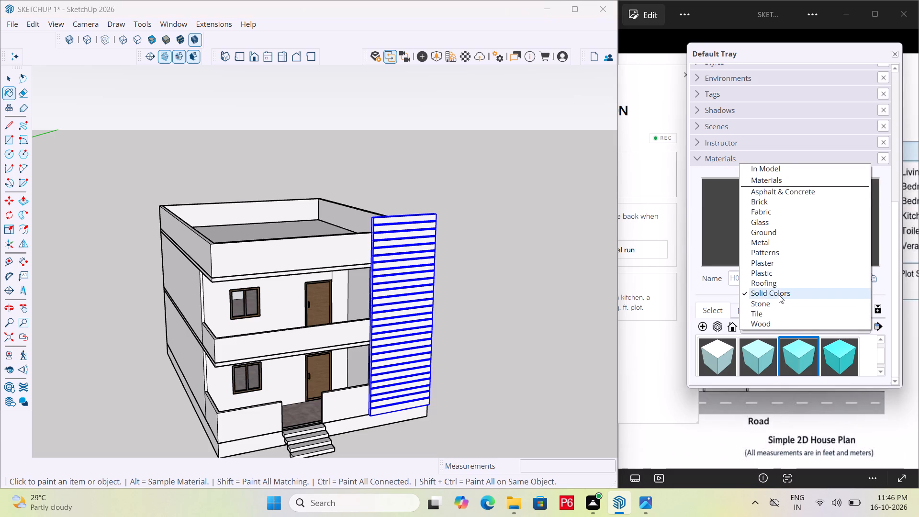
click(779, 295)
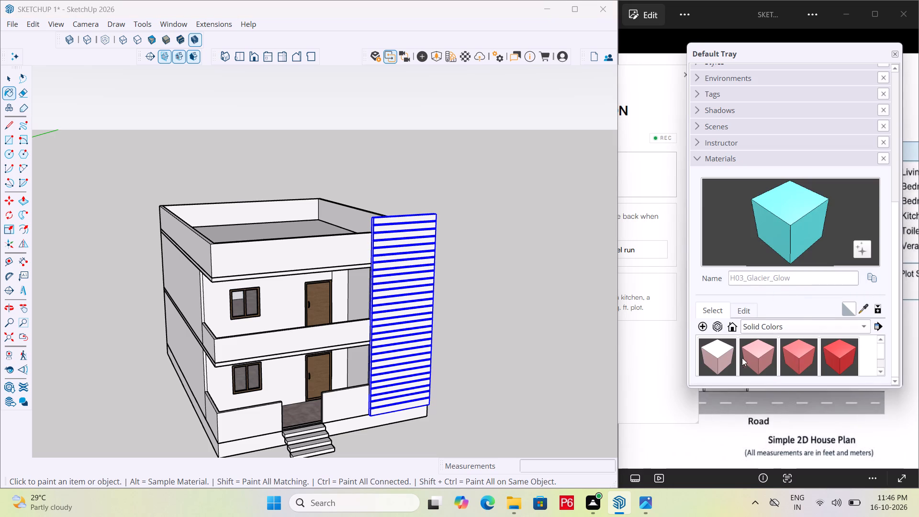
click(761, 353)
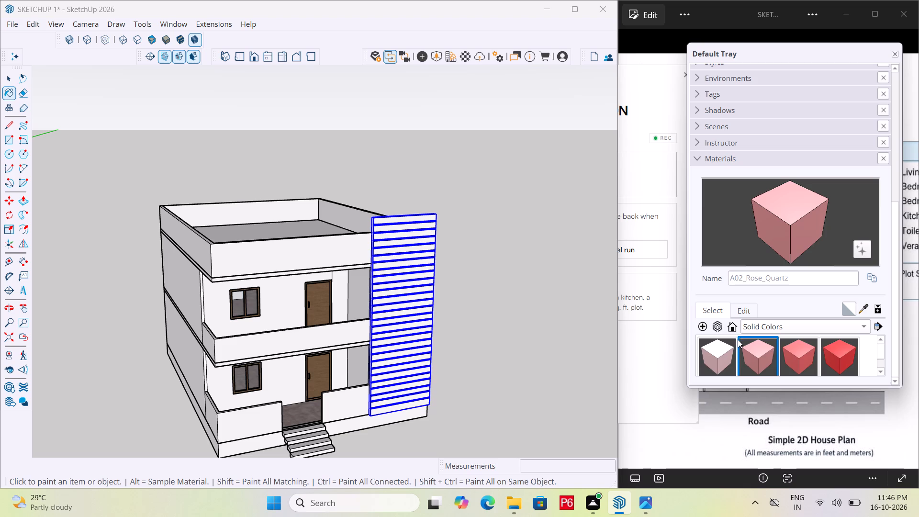
Look through the Solid Colors swatches for a finish for the selected strip panel.
scroll(758, 346, down, 8)
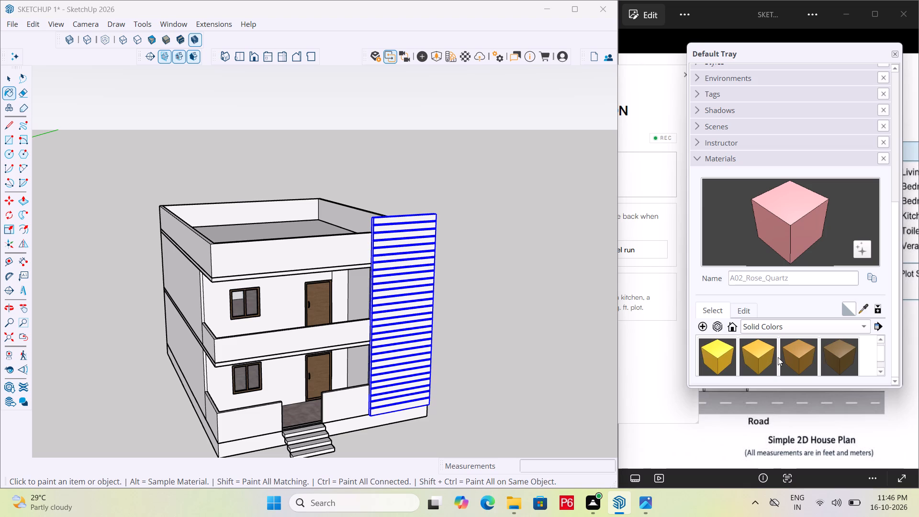
scroll(778, 359, down, 8)
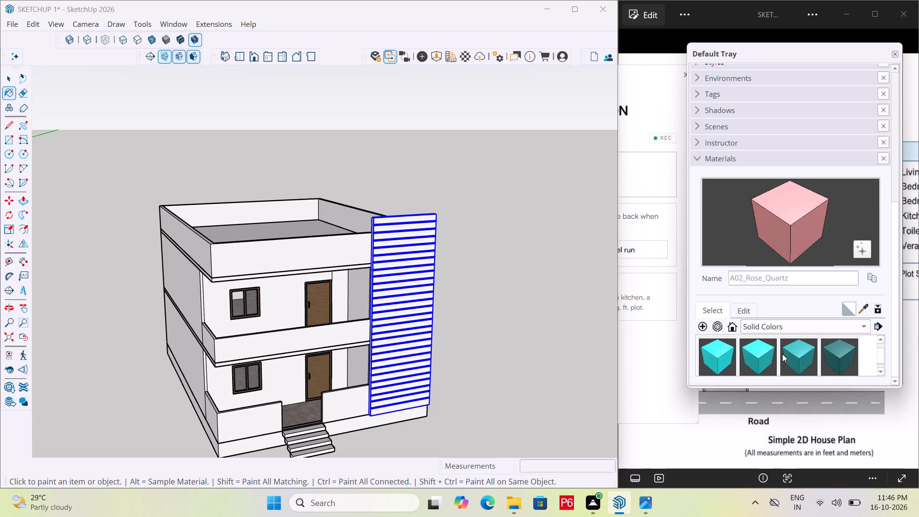
scroll(782, 354, down, 10)
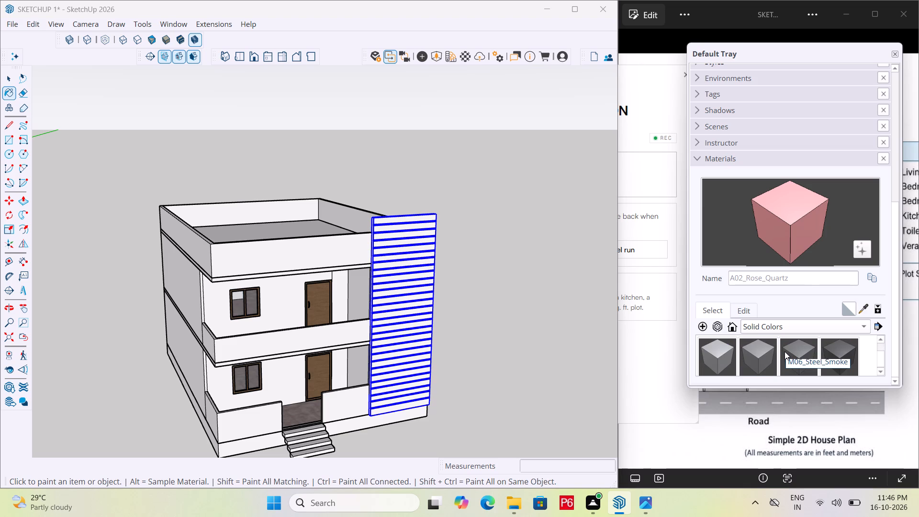
scroll(786, 348, down, 4)
scroll(769, 354, up, 9)
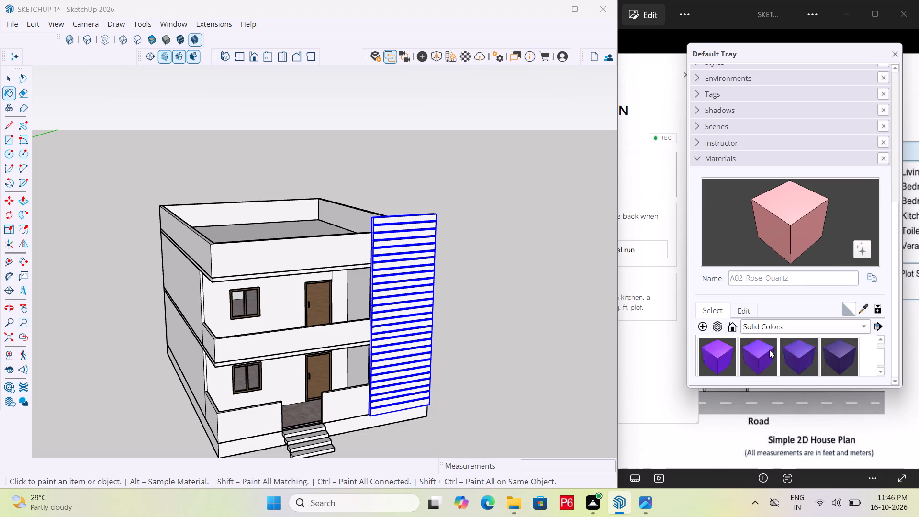
scroll(769, 350, up, 20)
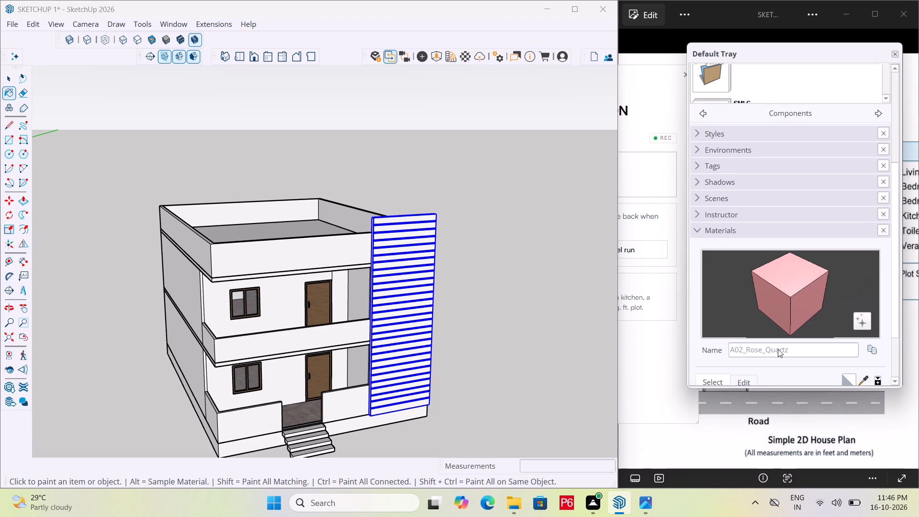
scroll(779, 349, down, 6)
click(770, 324)
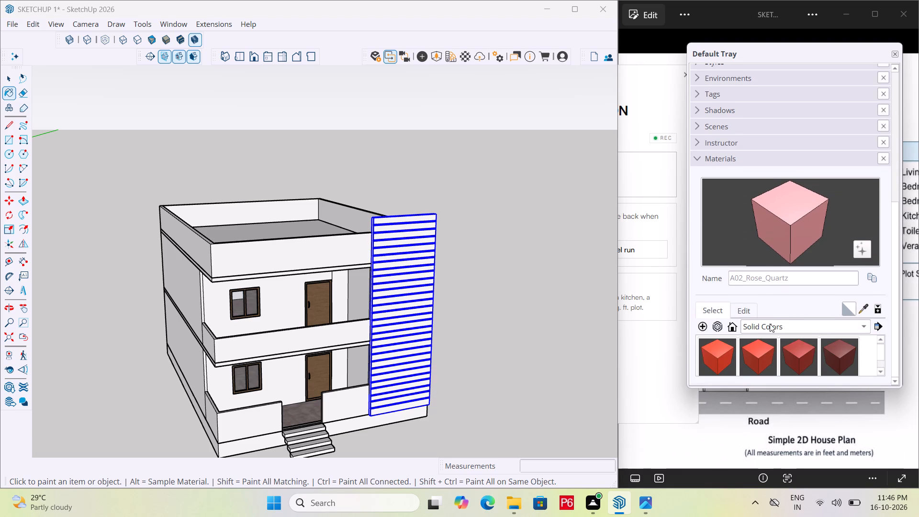
click(781, 323)
Paint the selected strip panel with the E06_Meadow_Fresh solid colour.
scroll(754, 344, down, 6)
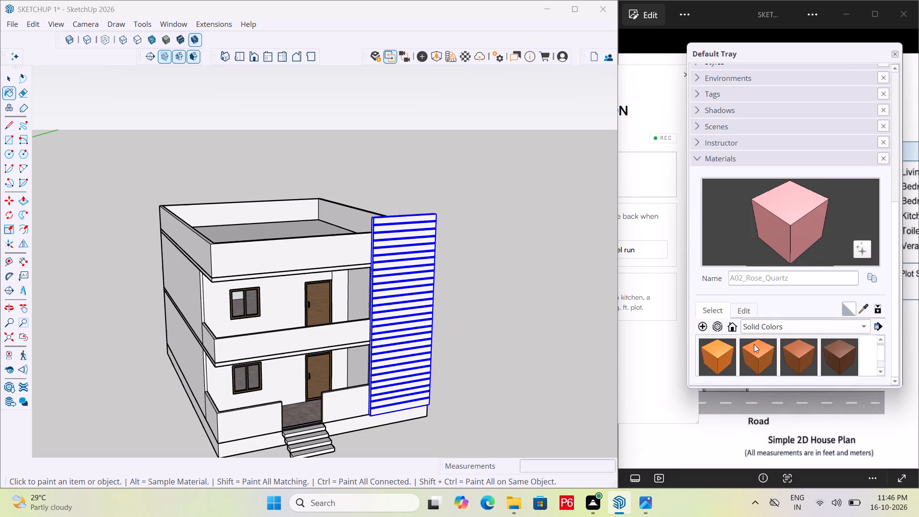
scroll(755, 348, down, 4)
click(759, 357)
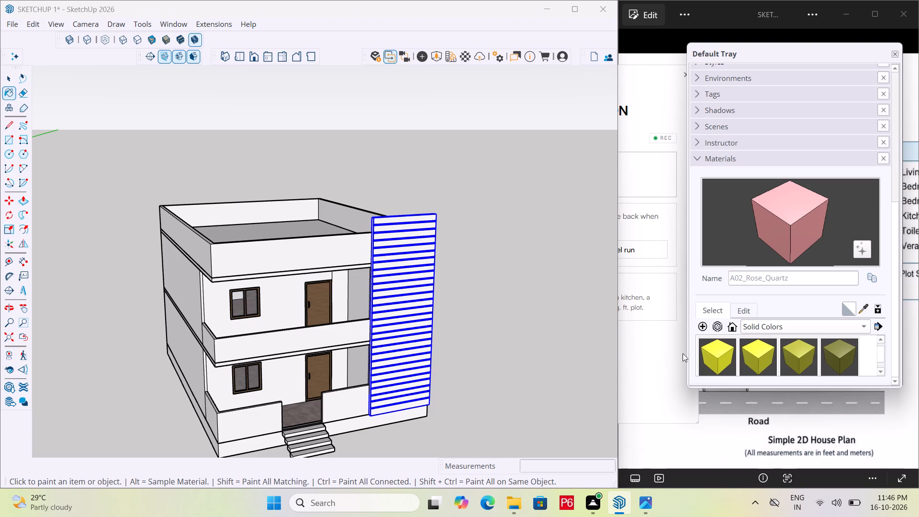
click(396, 293)
middle_drag(302, 321, 323, 327)
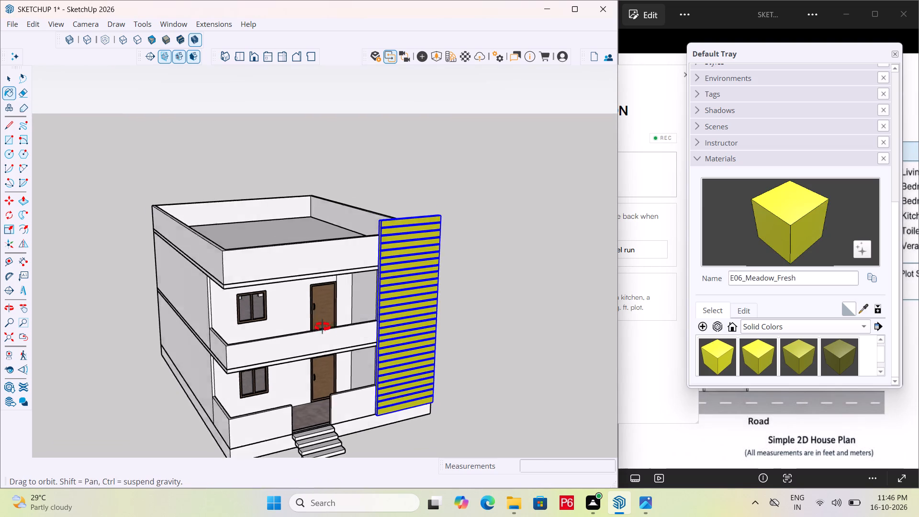
middle_drag(323, 327, 359, 327)
Save the model with the yellow strip panel and leave the Paint Bucket tool.
key(ctrl+s)
key(ctrl+s)
key(ctrl+s)
key(space)
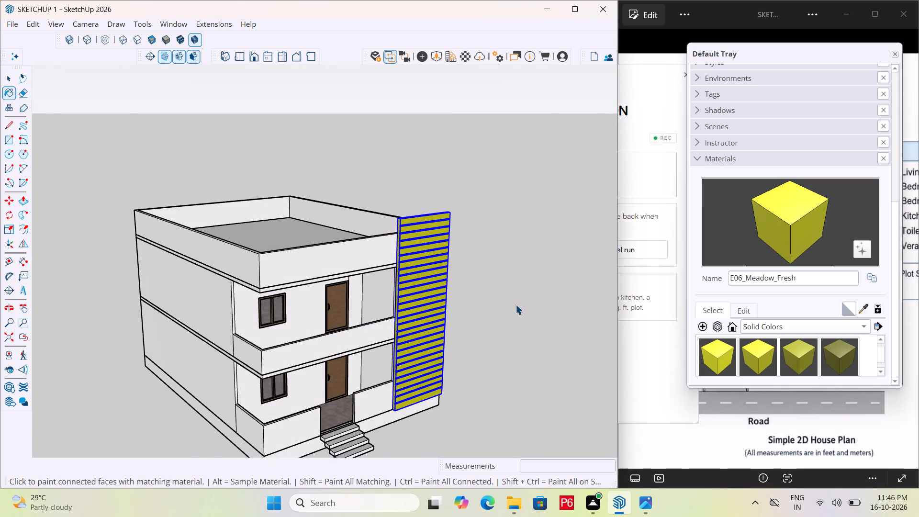
Repaint the tall front strip panel with the E07_Verdant_Light solid colour and leave the Paint Bucket tool.
click(520, 302)
middle_drag(515, 299, 501, 287)
scroll(515, 299, down, 1)
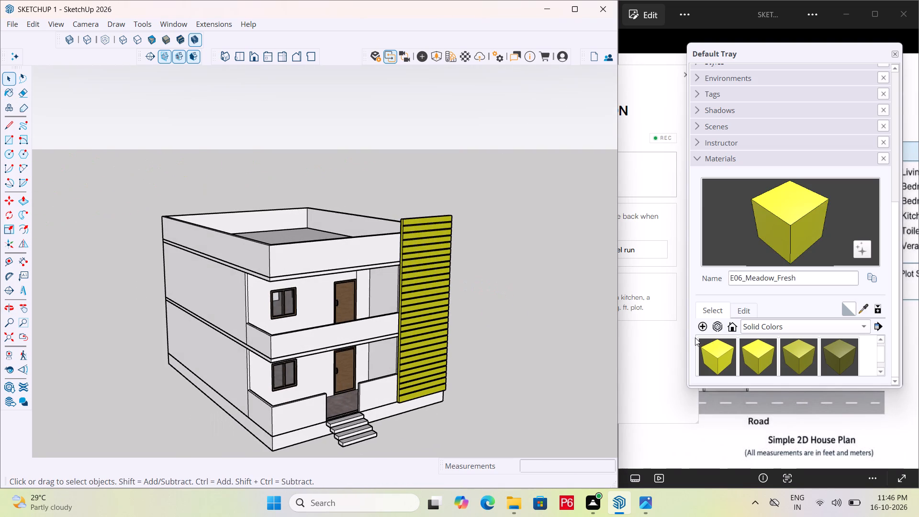
click(797, 351)
click(406, 290)
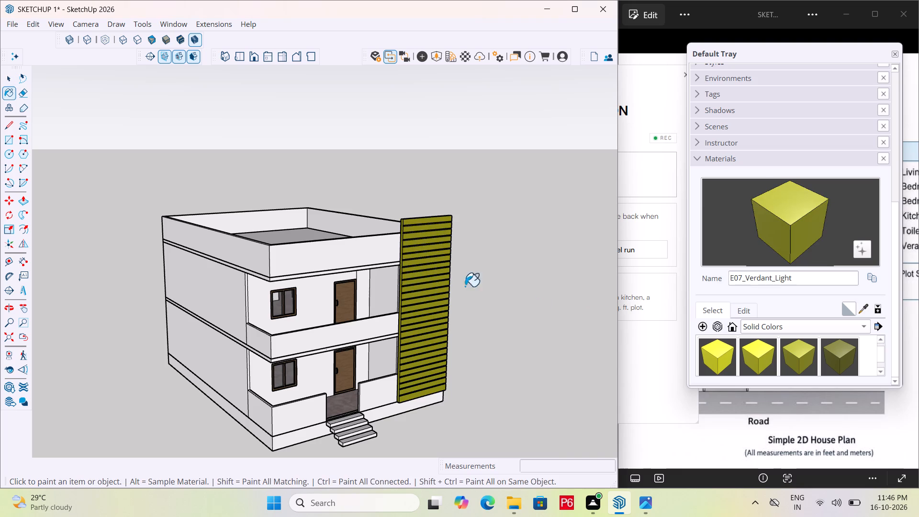
key(space)
click(527, 287)
Save the model with the recoloured strip panel.
key(ctrl+s)
key(ctrl+s)
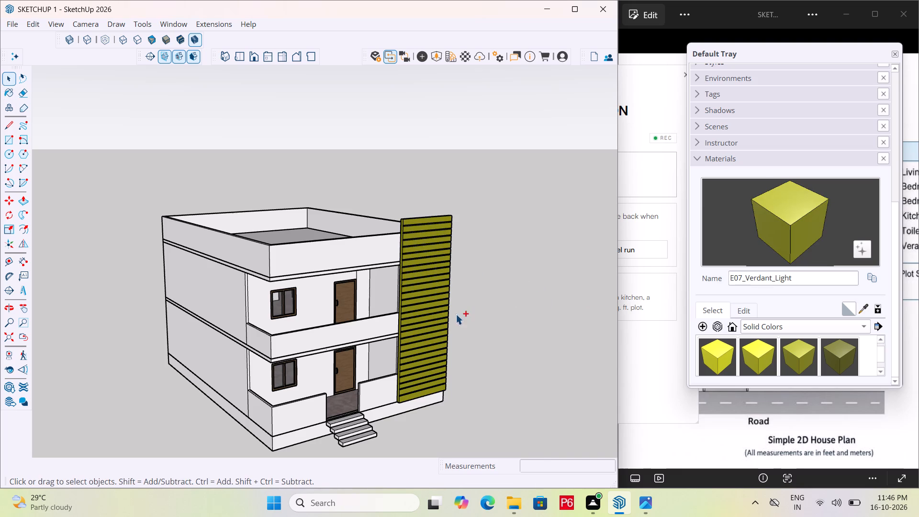
key(ctrl+s)
key(ctrl+s)
key(ctrl+s)
key(ctrl+s)
key(ctrl+s)
key(ctrl+s)
key(ctrl+s)
Examine the house's side wall with its louvred ventilators and windows, and the front facade with the strip panel.
middle_drag(469, 314, 418, 312)
middle_drag(418, 312, 320, 299)
middle_drag(438, 303, 155, 317)
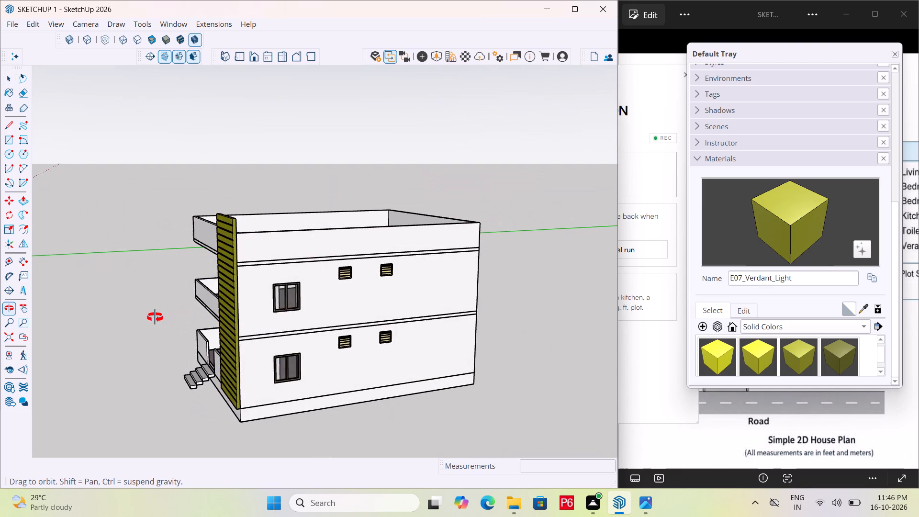
middle_drag(155, 317, 157, 311)
scroll(370, 278, up, 5)
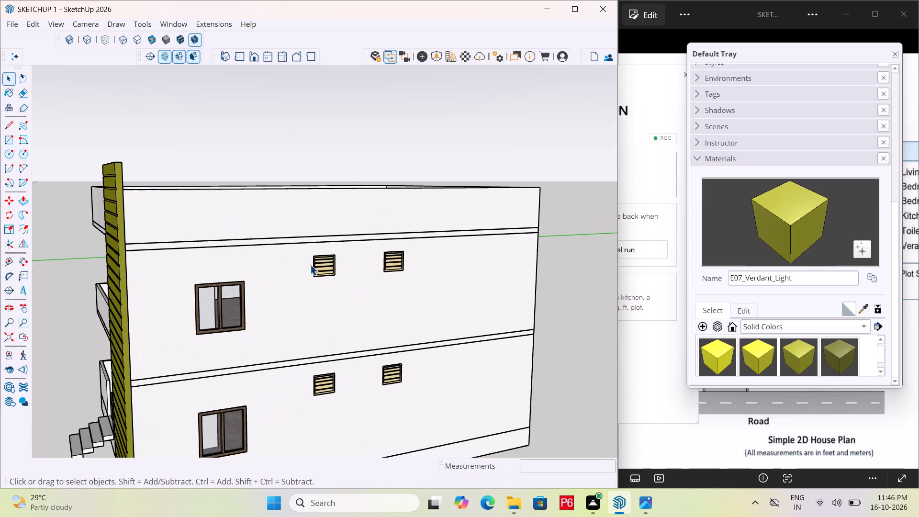
scroll(310, 265, up, 16)
scroll(380, 258, down, 7)
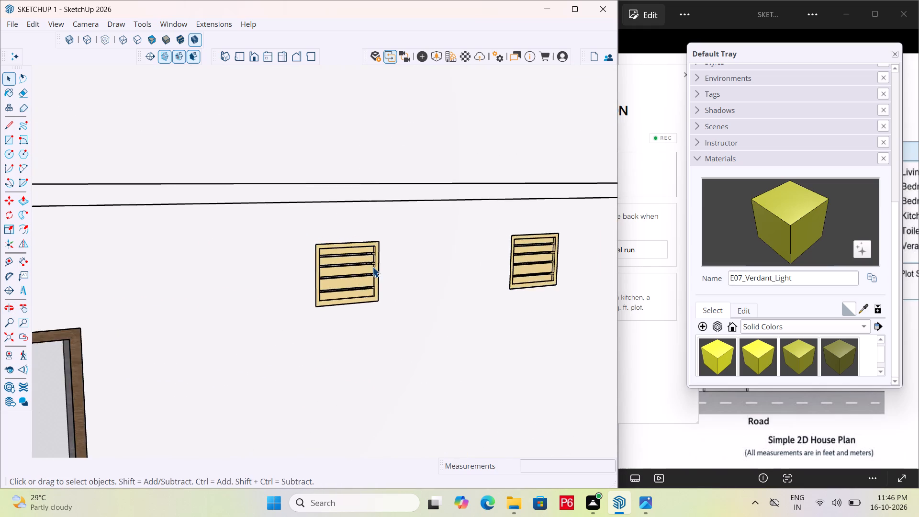
scroll(372, 267, down, 13)
middle_drag(215, 295, 526, 289)
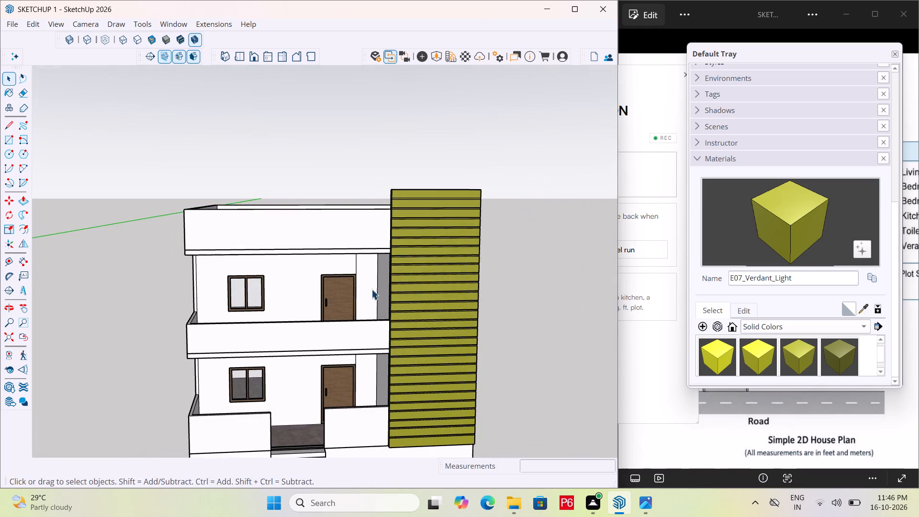
middle_drag(371, 288, 526, 319)
scroll(344, 217, down, 6)
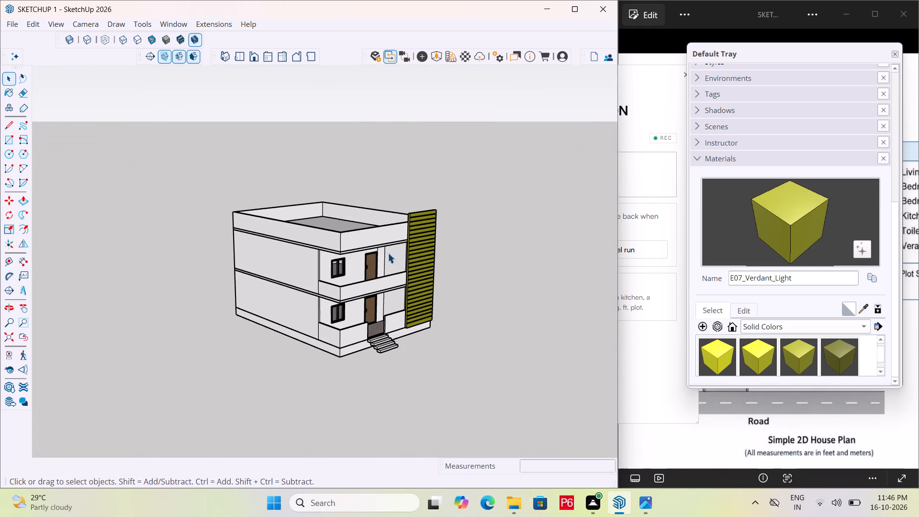
middle_drag(370, 276, 356, 305)
Save the house model again.
key(ctrl+s)
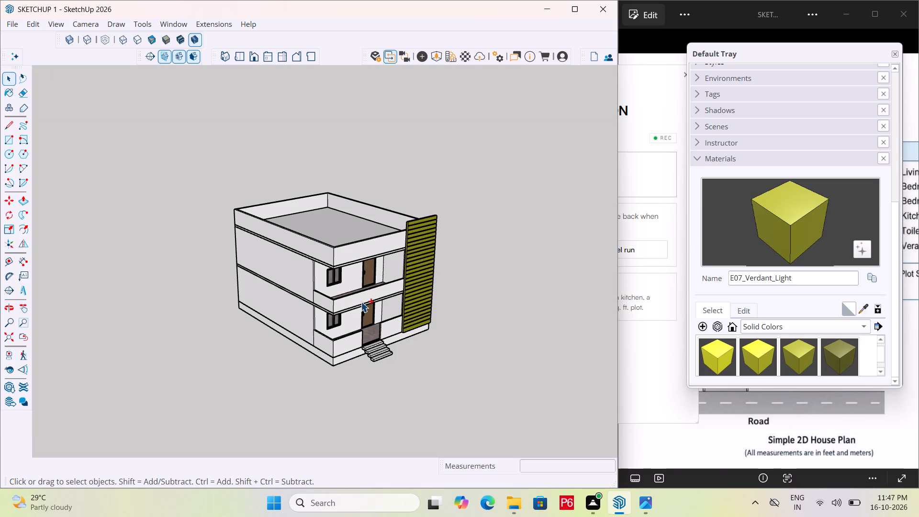
key(ctrl+s)
key(ctrl+s)
key(ctrl+s)
Review the house's front, side and roof terrace against the 2D house plan image.
middle_drag(379, 284, 304, 286)
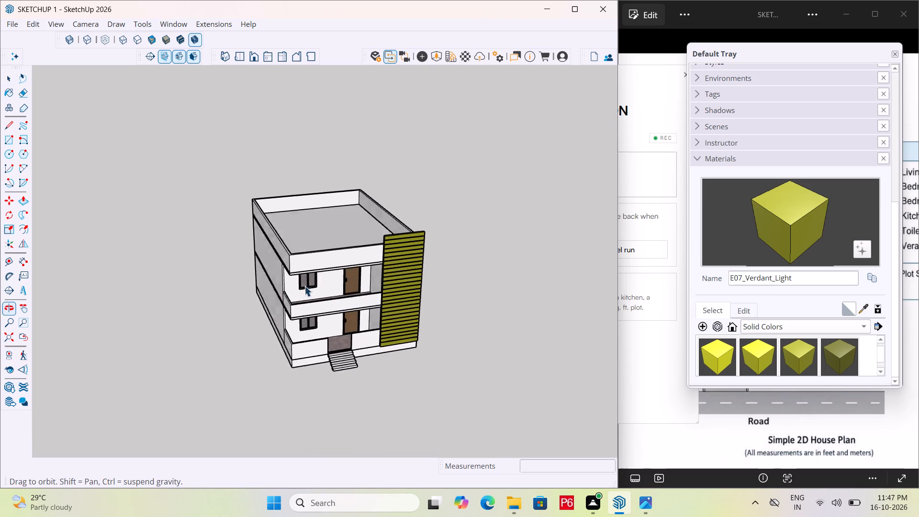
middle_drag(304, 286, 300, 291)
scroll(313, 277, up, 3)
scroll(195, 243, up, 1)
middle_drag(195, 243, 231, 239)
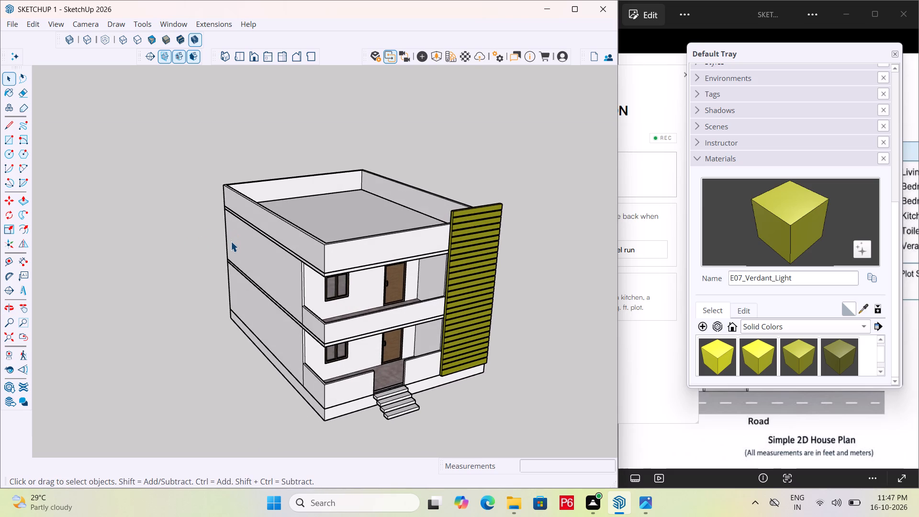
click(725, 440)
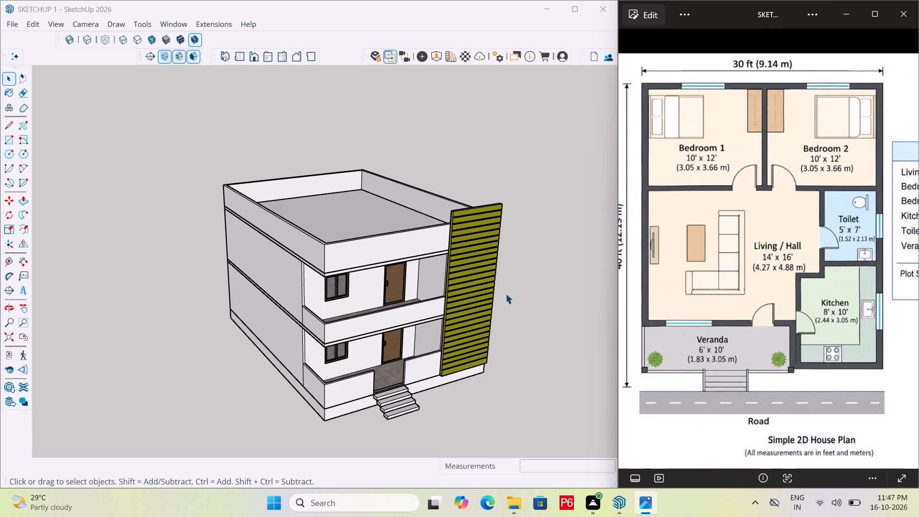
middle_drag(393, 339, 269, 349)
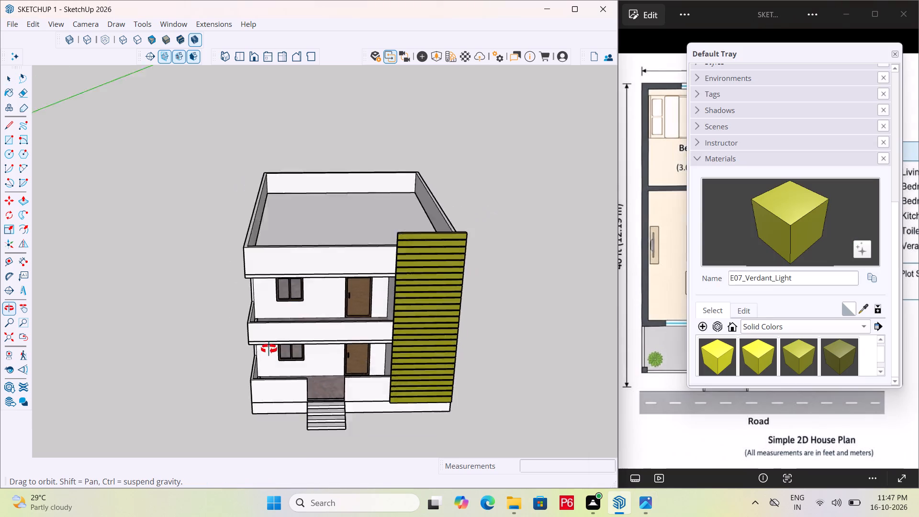
middle_drag(269, 349, 410, 352)
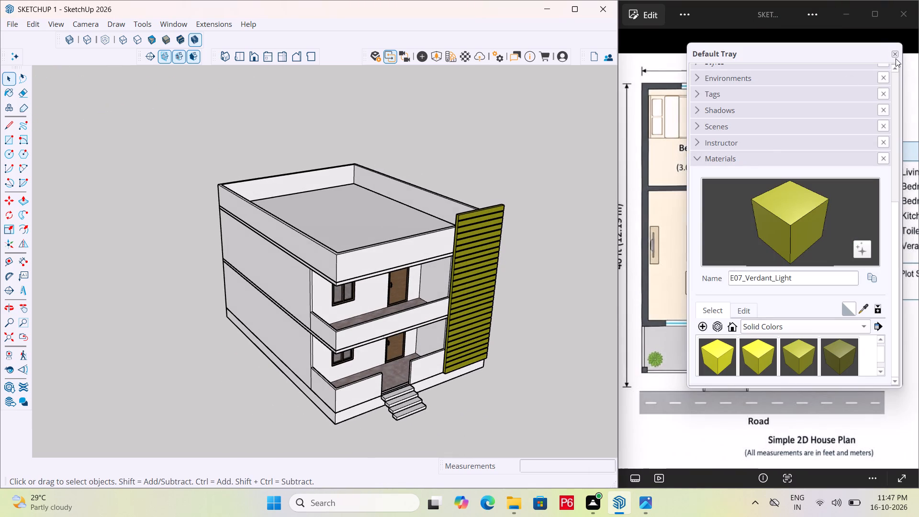
Look over the available Environments and close the Default Tray to uncover the 2D house plan.
scroll(751, 84, up, 3)
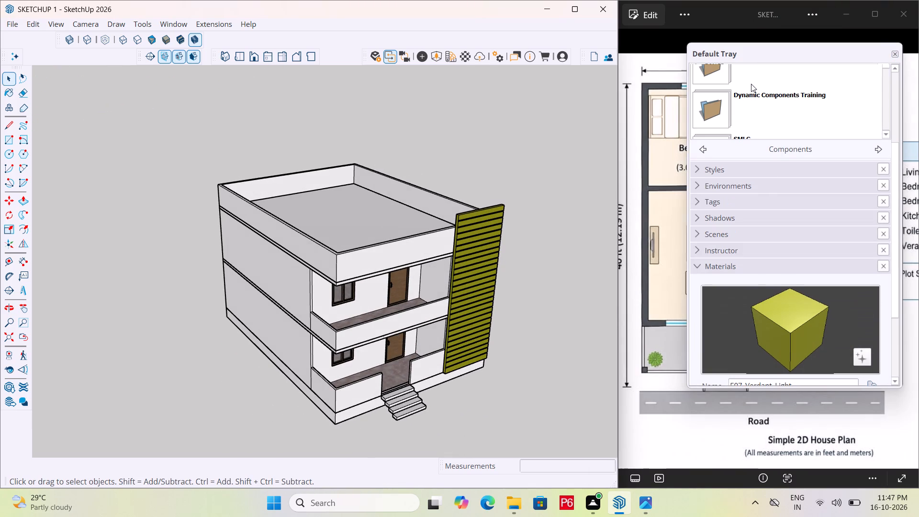
click(731, 189)
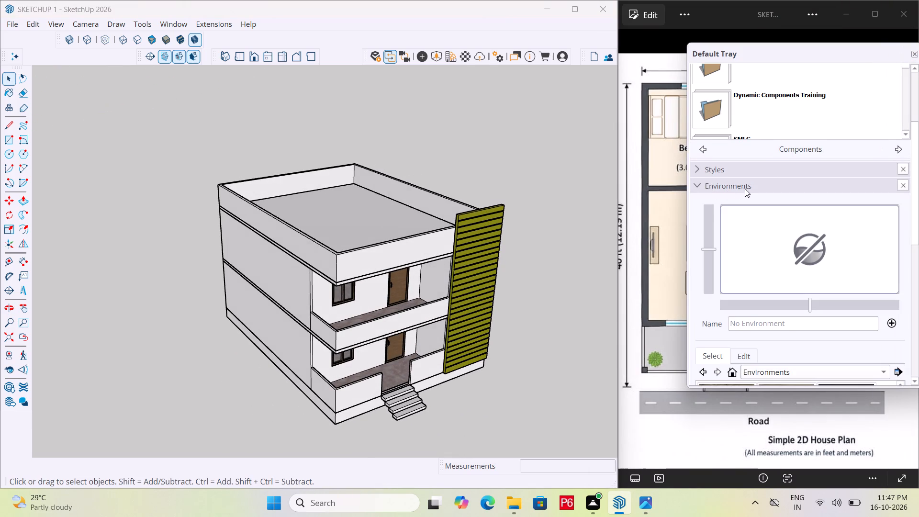
scroll(746, 189, down, 7)
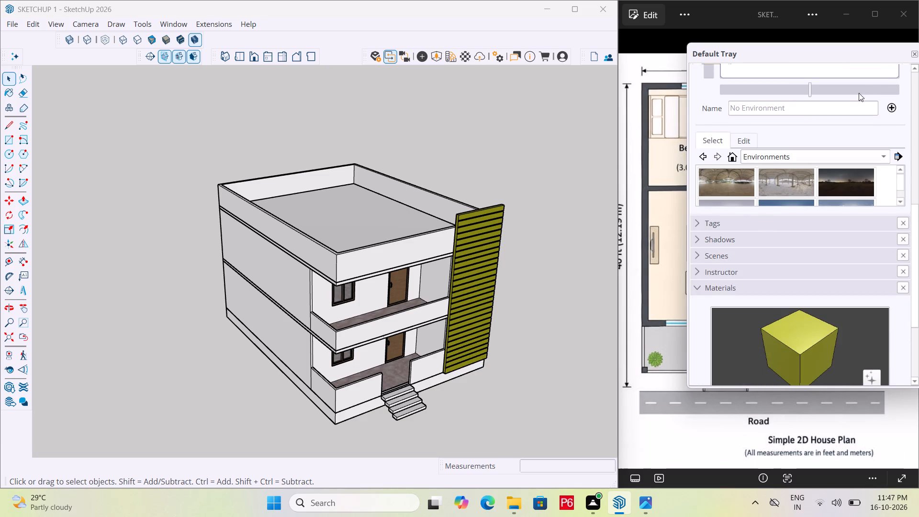
click(915, 55)
click(549, 265)
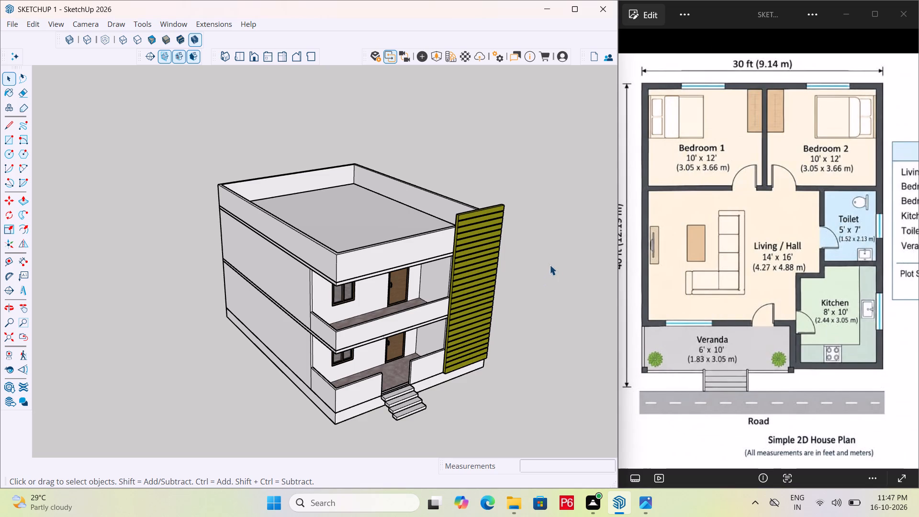
click(530, 286)
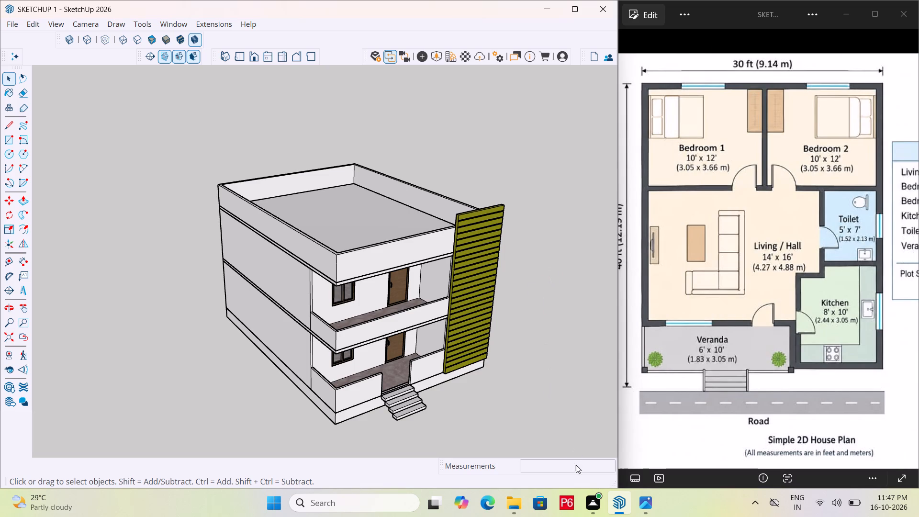
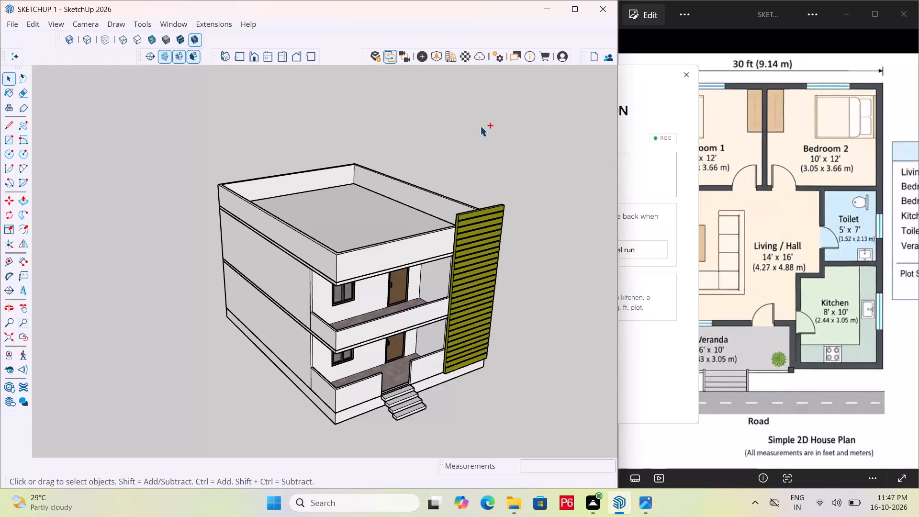
Save the house model again and bring the 2D house plan image to the front beside it.
key(ctrl+s)
key(ctrl+s)
key(ctrl+s)
key(ctrl+s)
key(ctrl+s)
key(ctrl+s)
click(754, 203)
Review the house's roof terrace, side wall and front facade from several angles beside the 2D plan.
scroll(429, 216, down, 3)
middle_drag(425, 250, 313, 319)
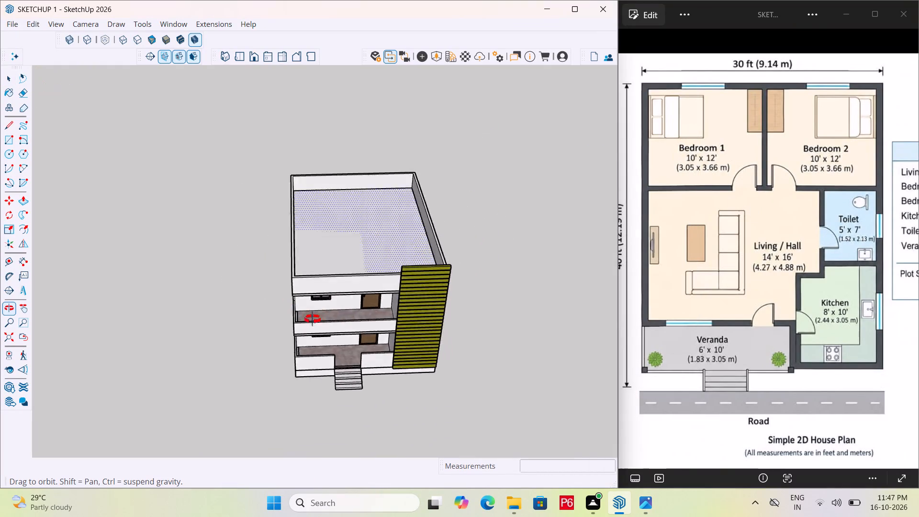
middle_drag(313, 319, 390, 343)
scroll(215, 242, down, 4)
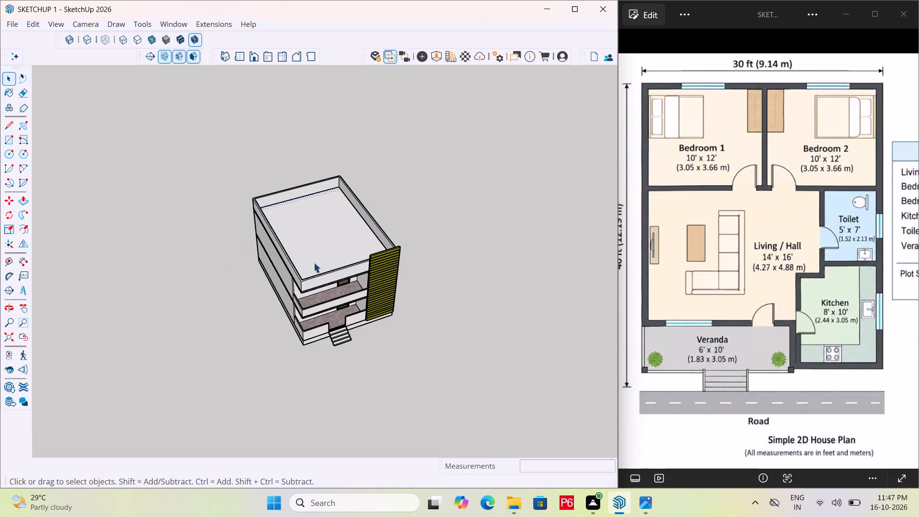
middle_drag(368, 272, 375, 164)
scroll(315, 241, up, 4)
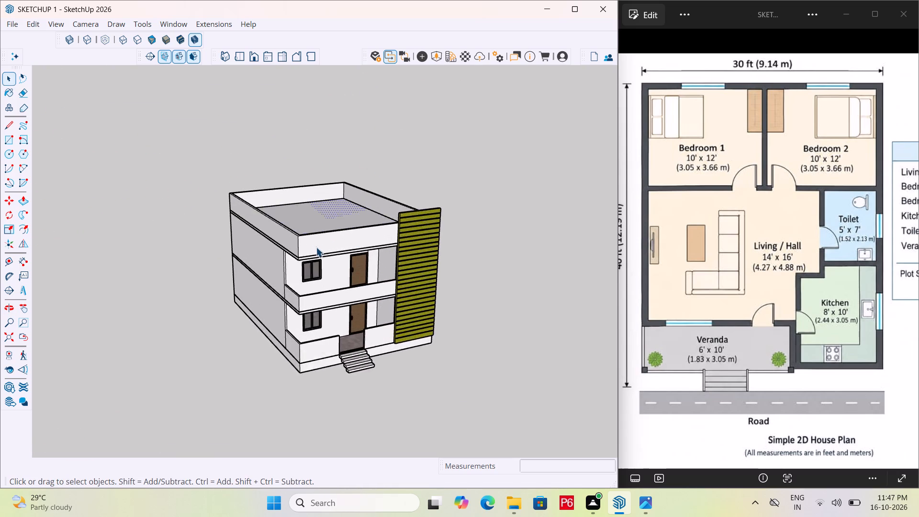
scroll(292, 285, up, 5)
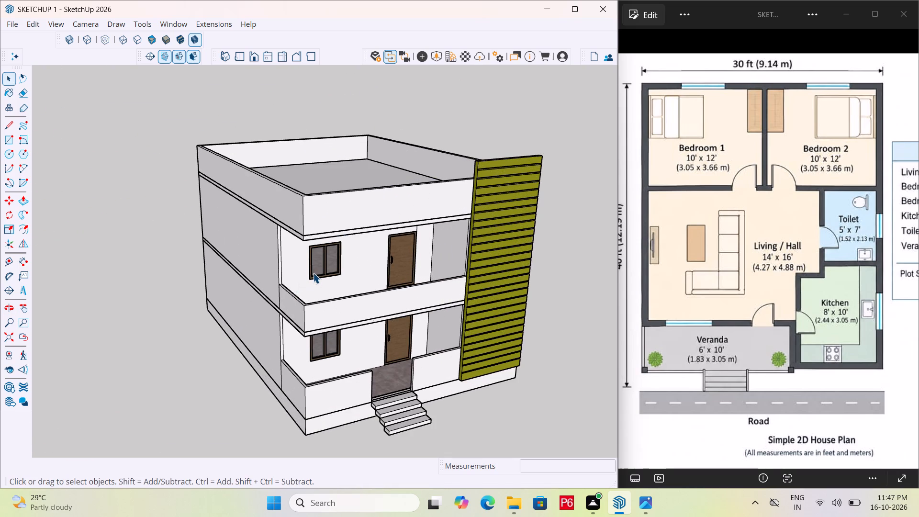
scroll(374, 216, up, 4)
scroll(398, 198, down, 6)
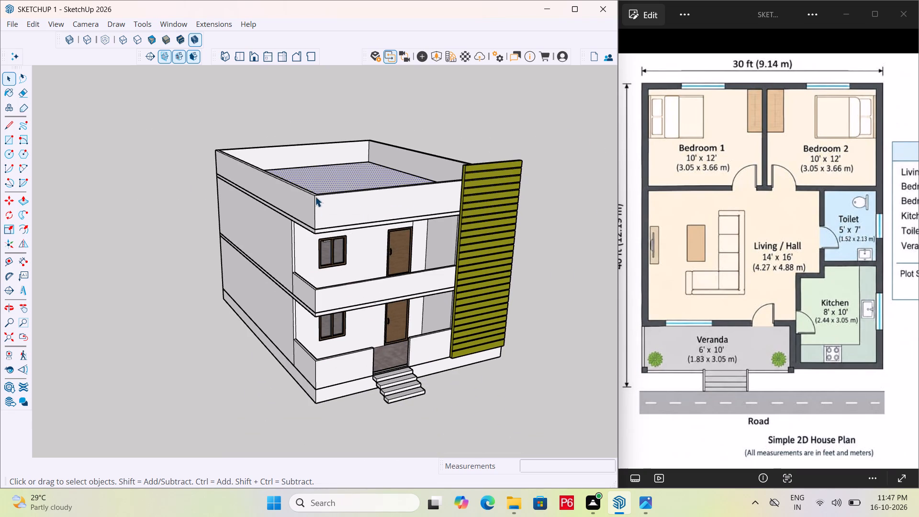
middle_drag(315, 196, 310, 250)
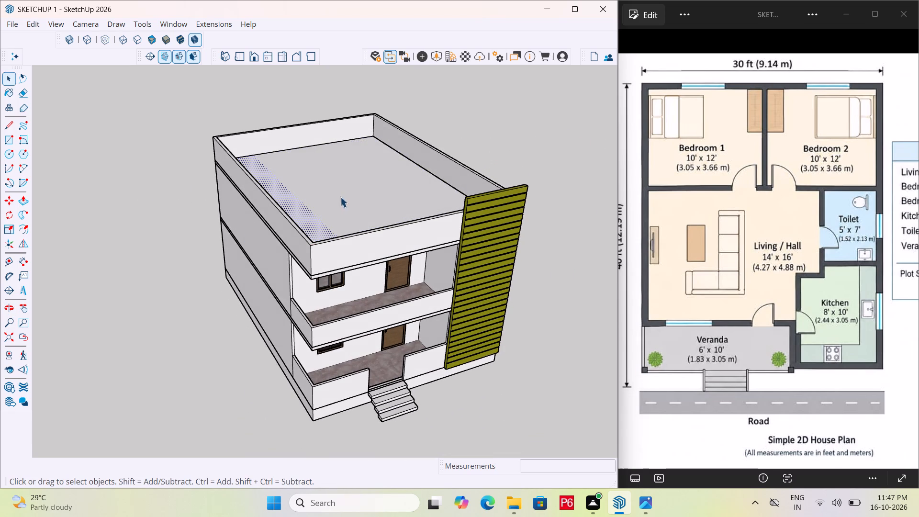
click(505, 130)
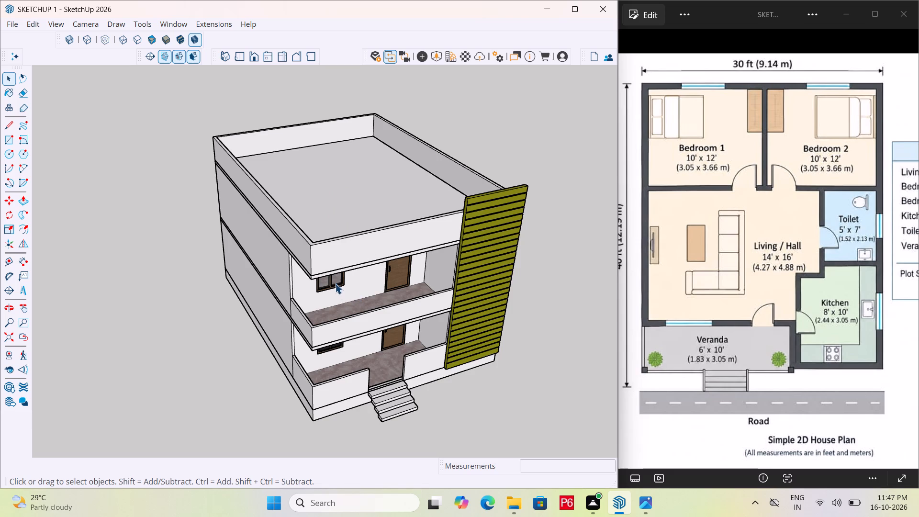
middle_drag(481, 248, 466, 188)
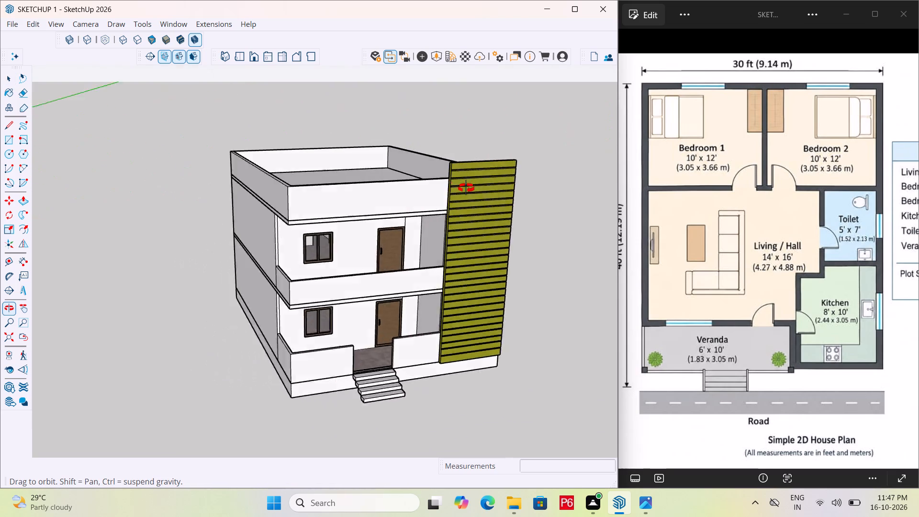
middle_drag(466, 188, 663, 188)
middle_drag(401, 221, 370, 238)
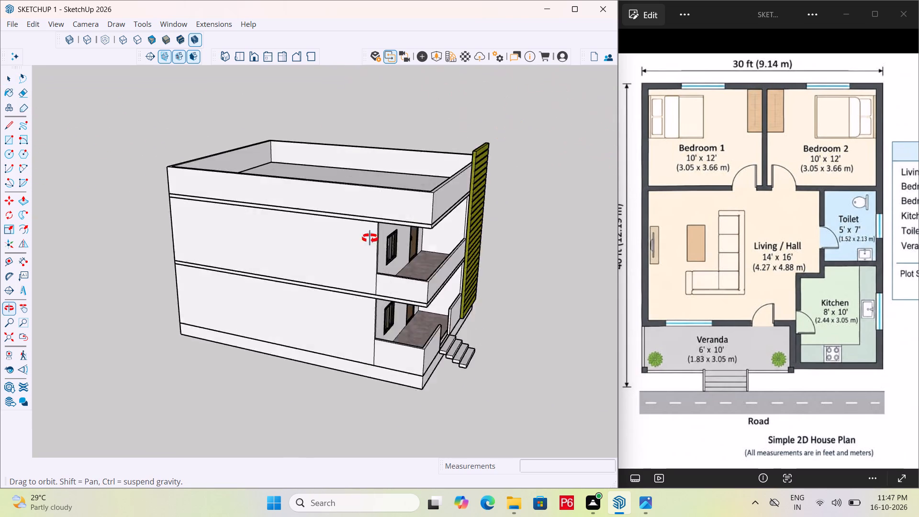
middle_drag(370, 238, 143, 245)
middle_drag(220, 259, 331, 284)
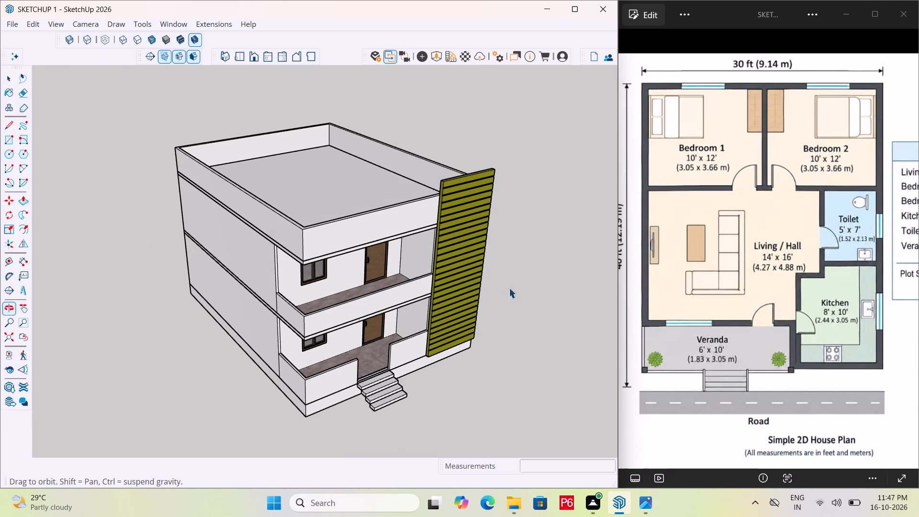
click(519, 279)
middle_drag(397, 306, 447, 258)
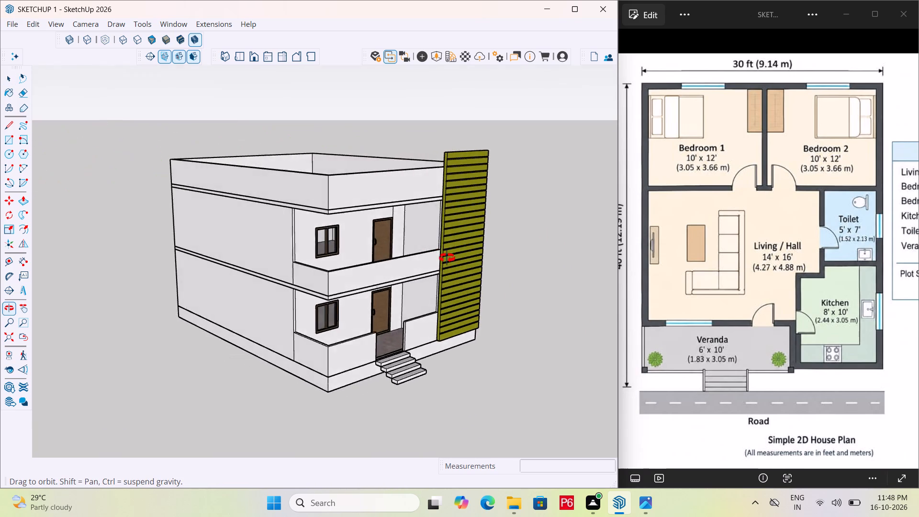
middle_drag(447, 258, 448, 259)
Examine the ground-floor veranda, its parapet walls and the entrance steps up close.
scroll(429, 357, up, 12)
middle_drag(410, 328, 372, 339)
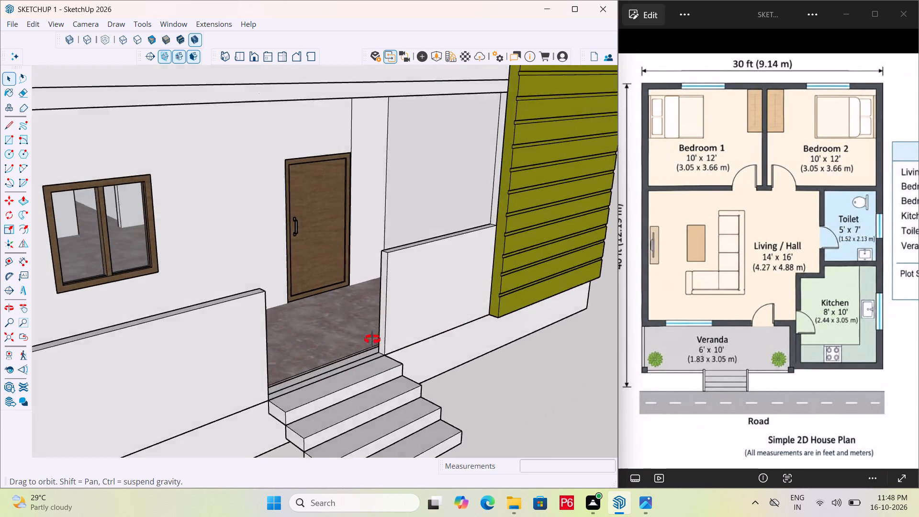
middle_drag(372, 339, 102, 324)
scroll(319, 302, down, 5)
middle_drag(201, 297, 299, 312)
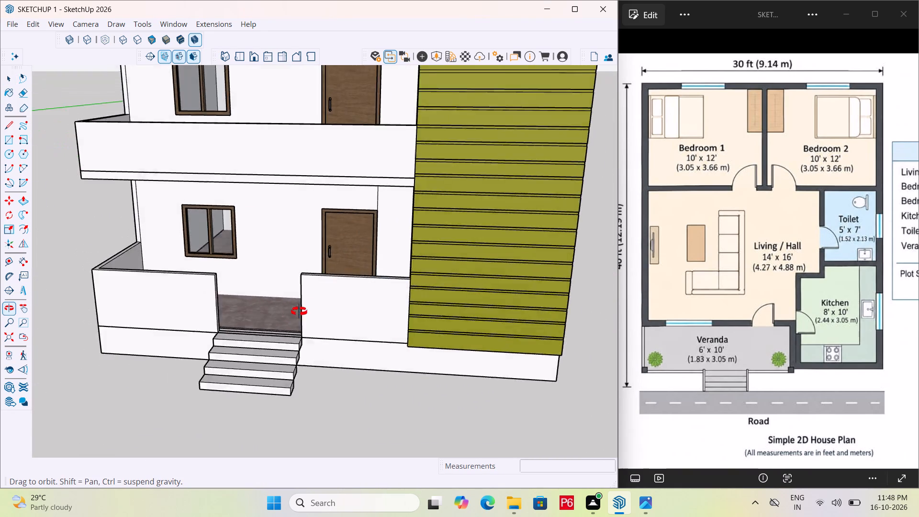
middle_drag(299, 312, 531, 282)
scroll(465, 303, up, 6)
scroll(301, 239, down, 3)
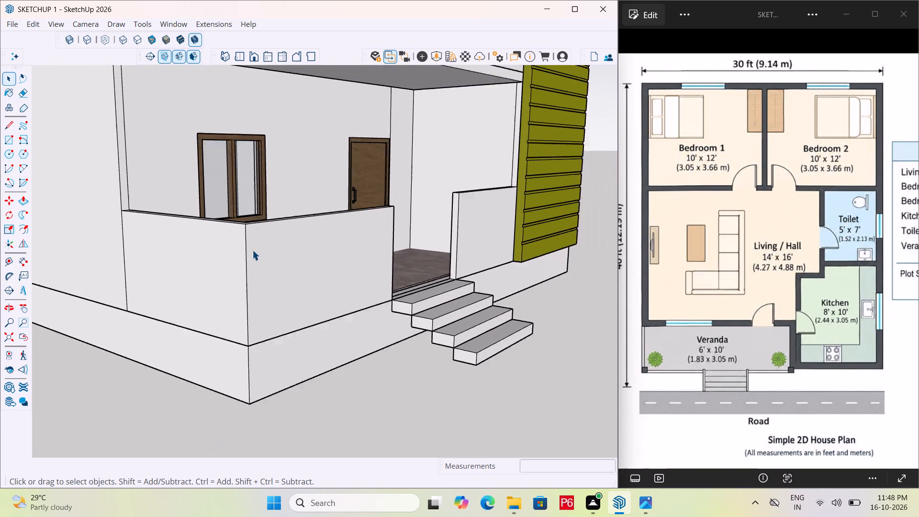
scroll(252, 250, down, 4)
scroll(387, 268, down, 4)
middle_drag(488, 289, 368, 356)
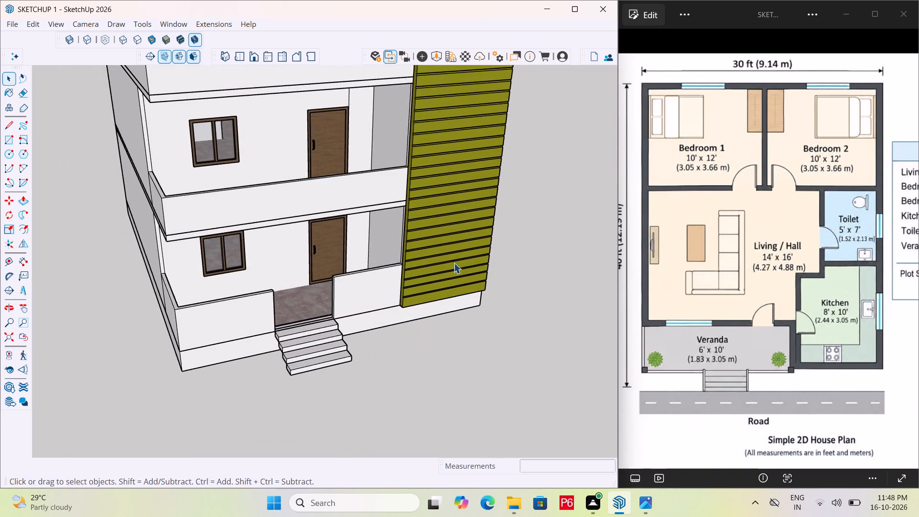
scroll(454, 263, down, 2)
middle_drag(454, 263, 354, 303)
scroll(240, 328, up, 7)
middle_drag(250, 340, 113, 301)
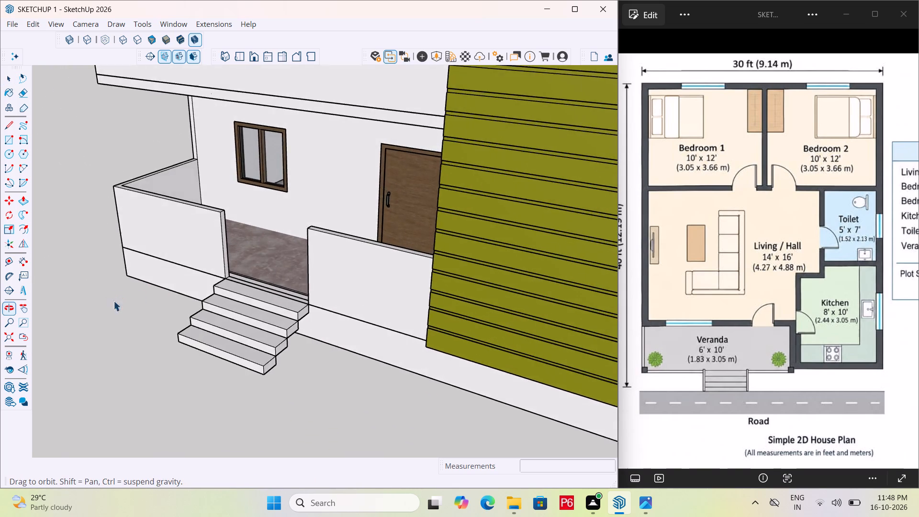
Draw a circle of about 15/16" radius on the top entrance step, near its window-side end, and make it a group.
scroll(178, 284, up, 6)
middle_drag(273, 281, 167, 328)
scroll(233, 266, up, 5)
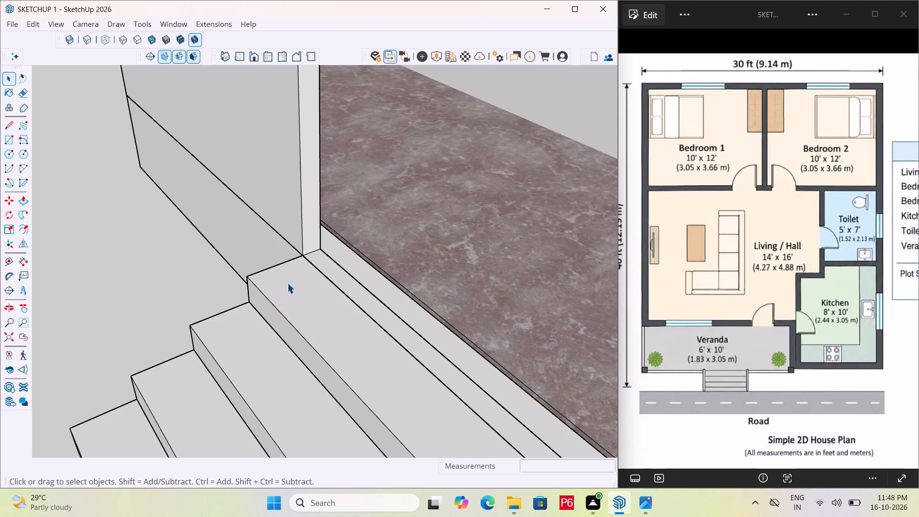
key(c)
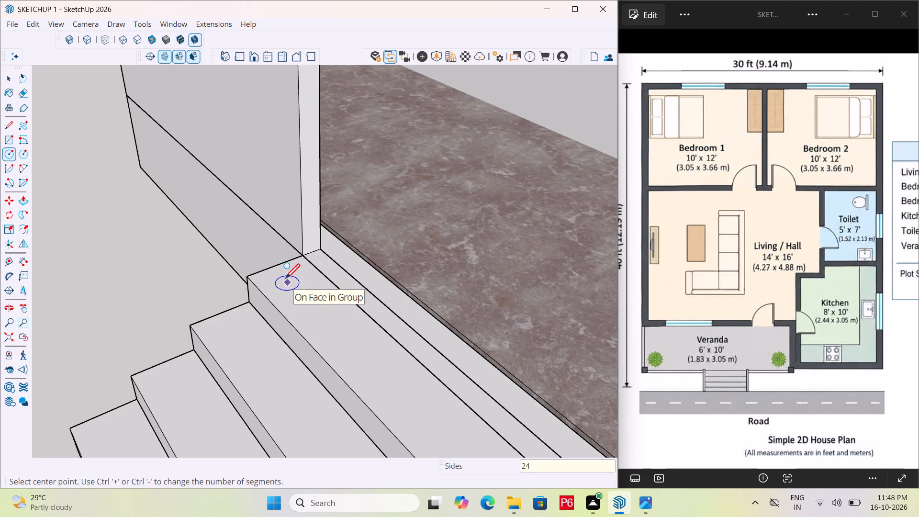
scroll(282, 272, up, 10)
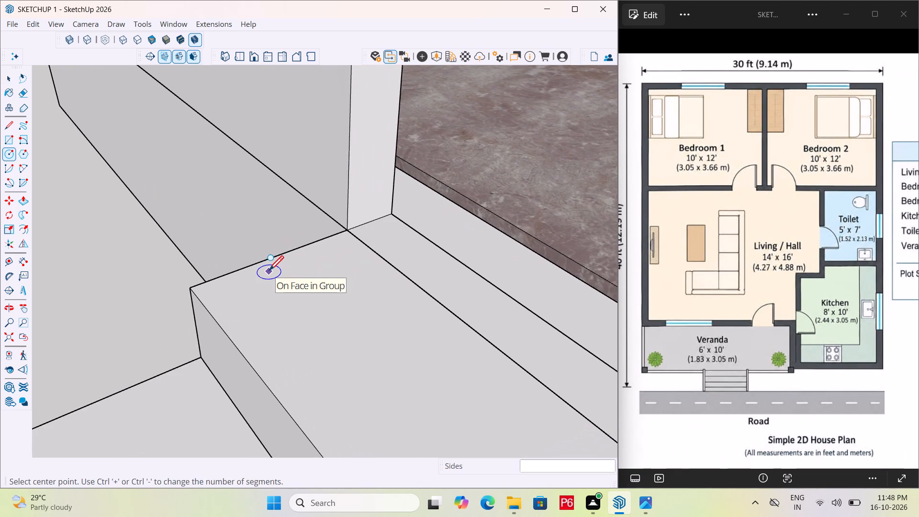
click(269, 272)
click(278, 278)
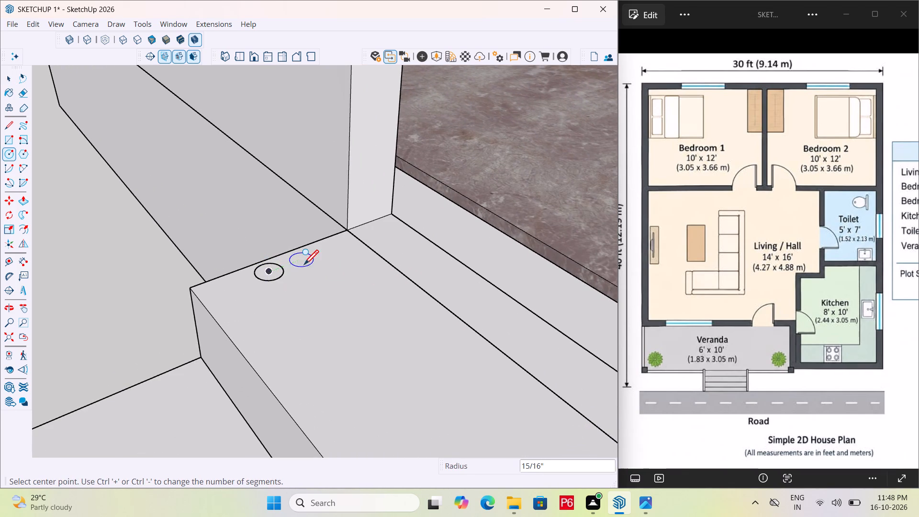
key(space)
click(276, 276)
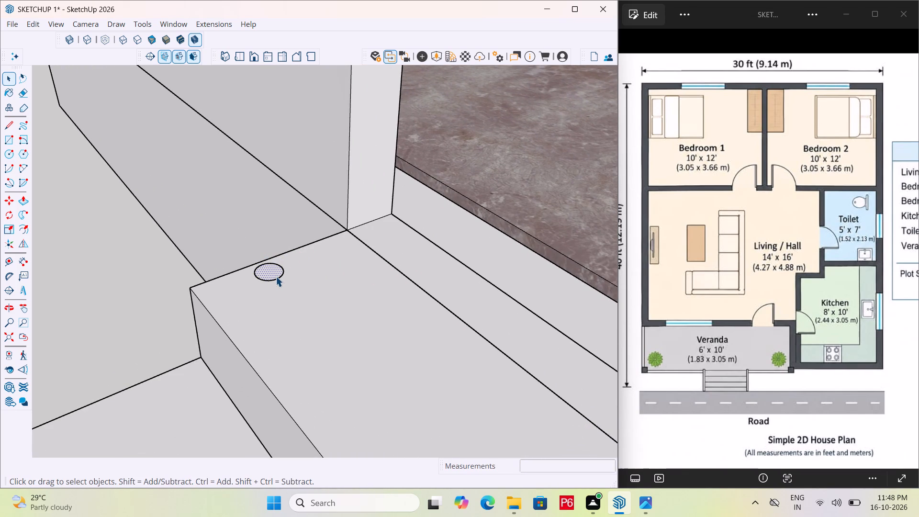
double_click(276, 276)
right_click(275, 274)
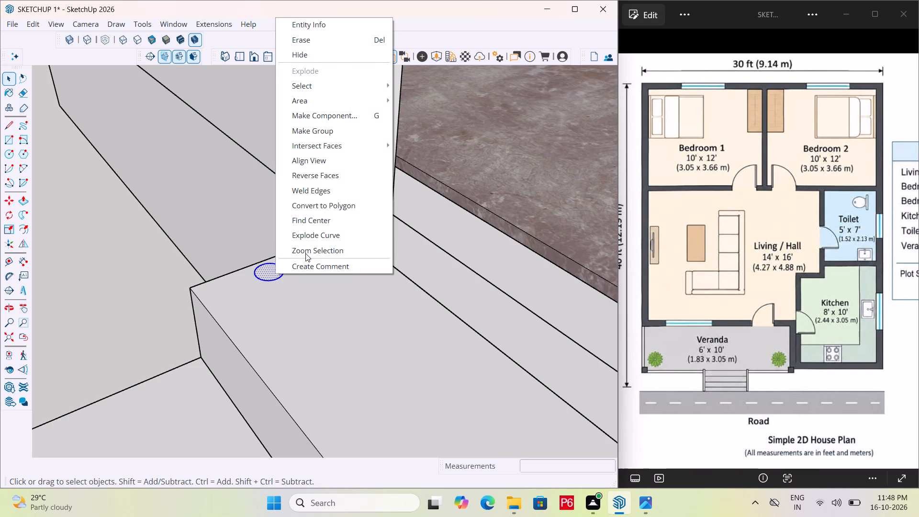
click(356, 136)
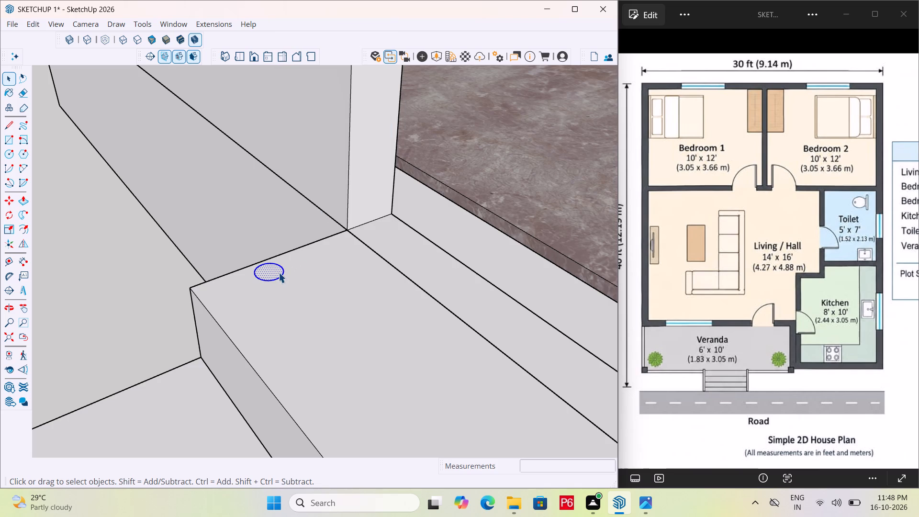
Inside the circle's group, extrude the face 4' upward into a round post, and save the model.
double_click(268, 270)
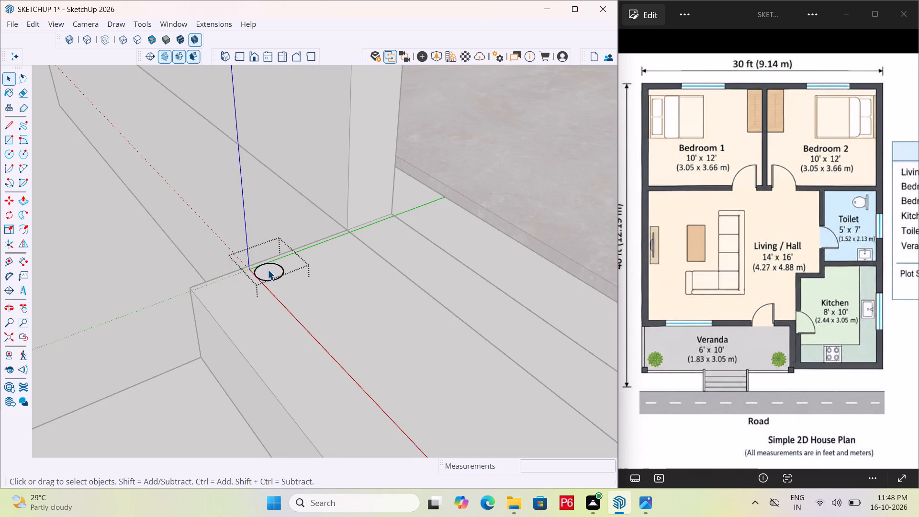
key(p)
click(267, 269)
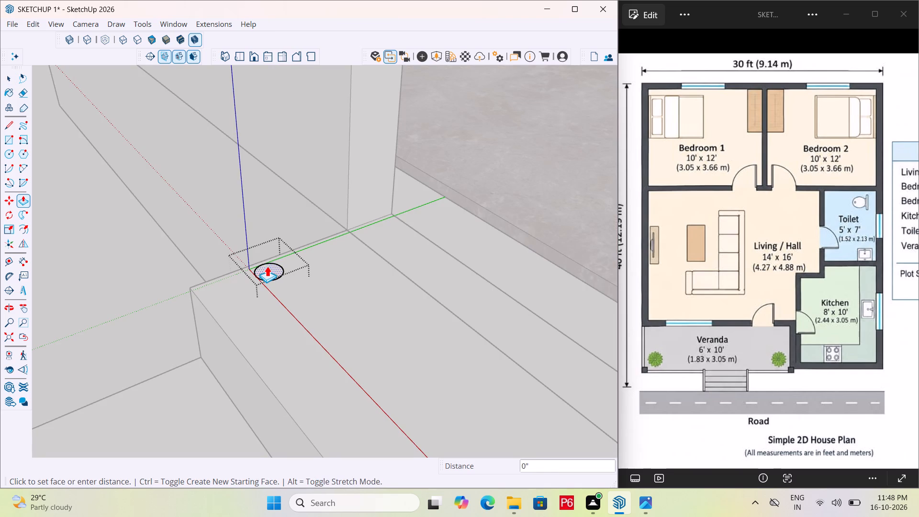
scroll(263, 127, down, 7)
scroll(280, 195, down, 14)
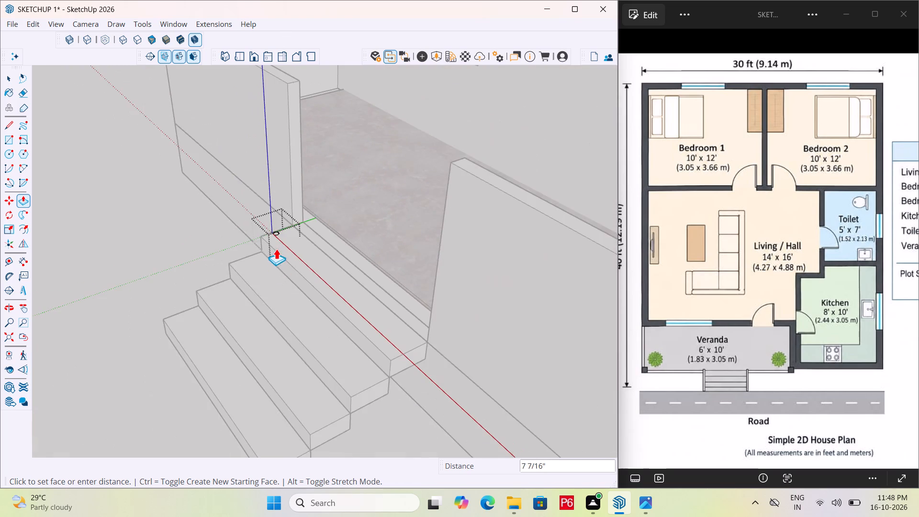
scroll(276, 252, down, 5)
click(283, 148)
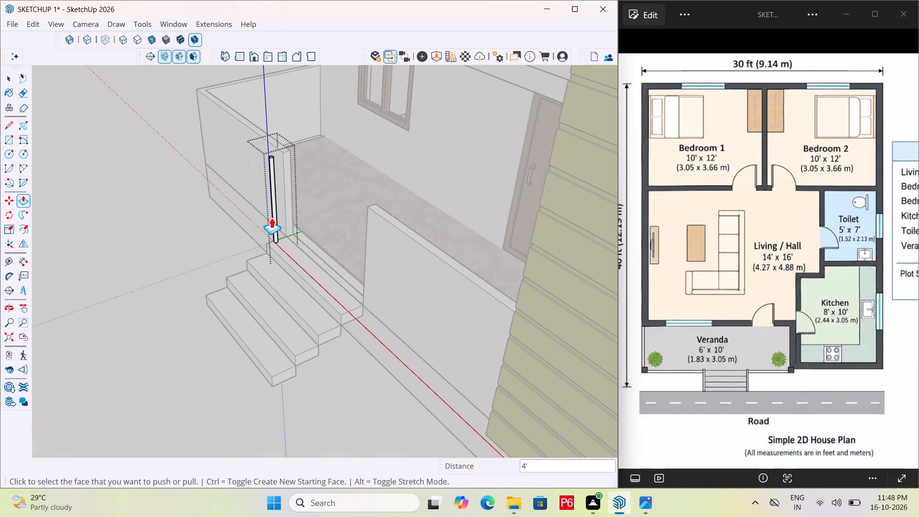
key(ctrl+s)
key(ctrl+s)
key(ctrl+s)
scroll(281, 212, up, 5)
key(space)
click(149, 174)
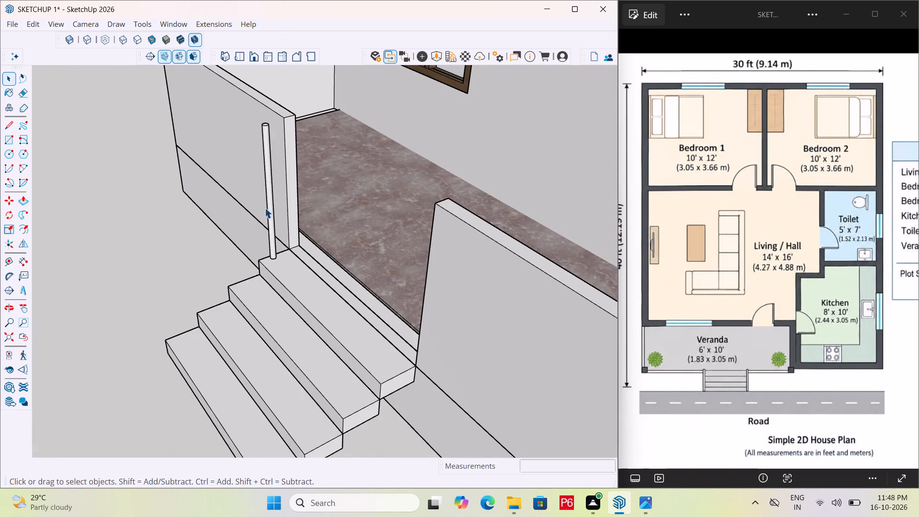
Select the round post and examine its top and its base position on the top entrance step.
scroll(267, 210, up, 3)
click(273, 216)
scroll(261, 168, down, 4)
middle_drag(263, 198, 296, 330)
scroll(262, 162, up, 18)
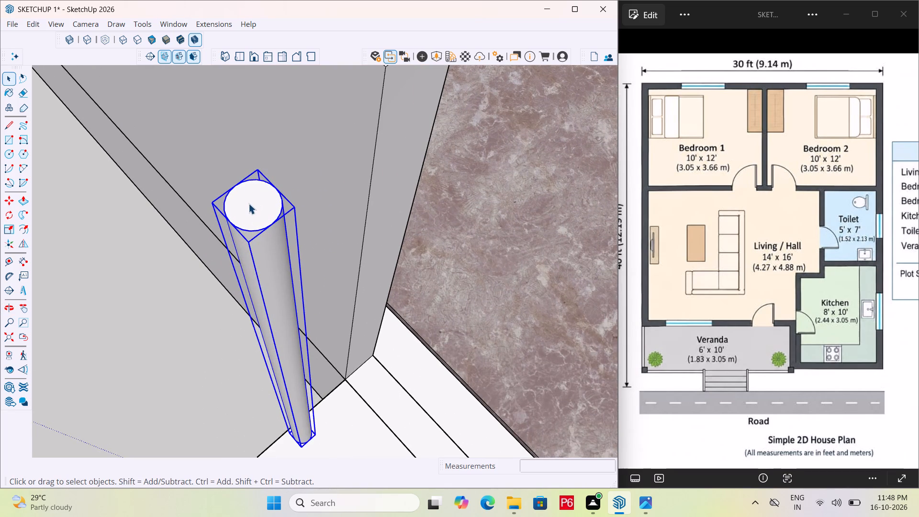
scroll(322, 171, down, 13)
scroll(250, 178, down, 7)
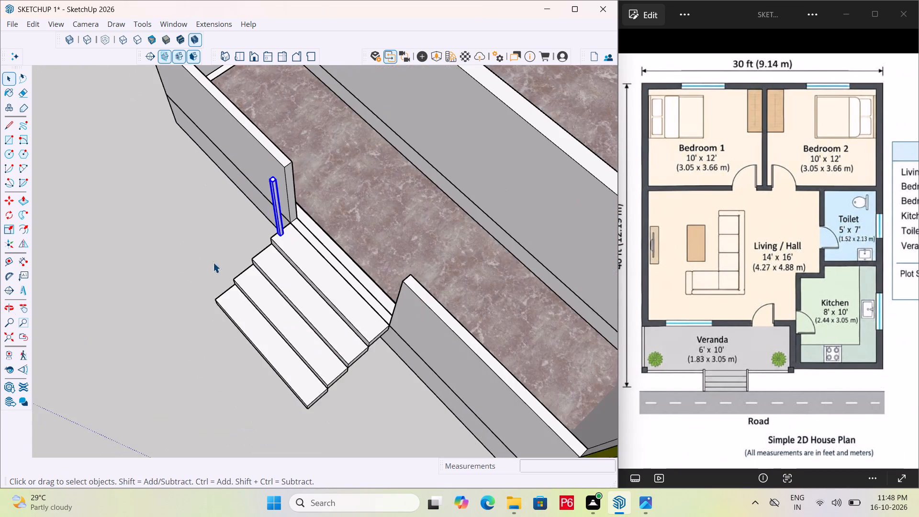
middle_drag(213, 262, 681, 104)
middle_drag(308, 249, 391, 254)
scroll(391, 254, up, 6)
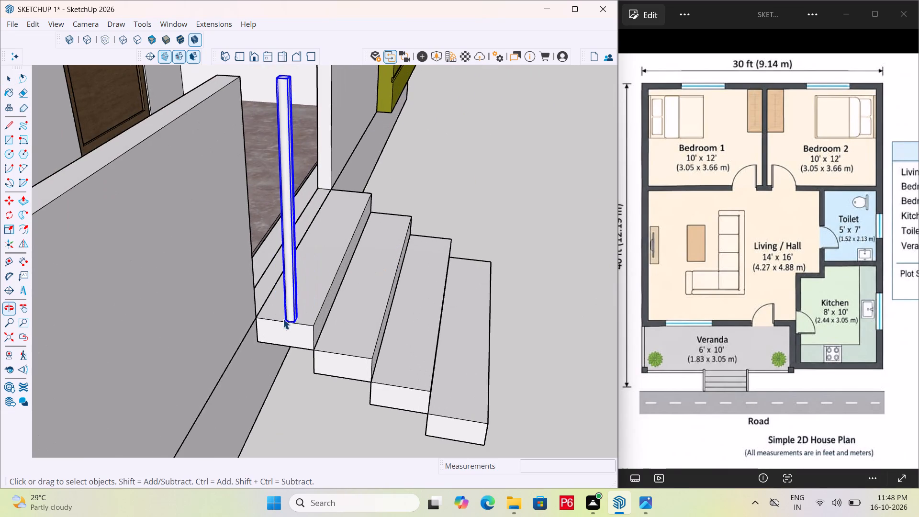
scroll(289, 315, up, 5)
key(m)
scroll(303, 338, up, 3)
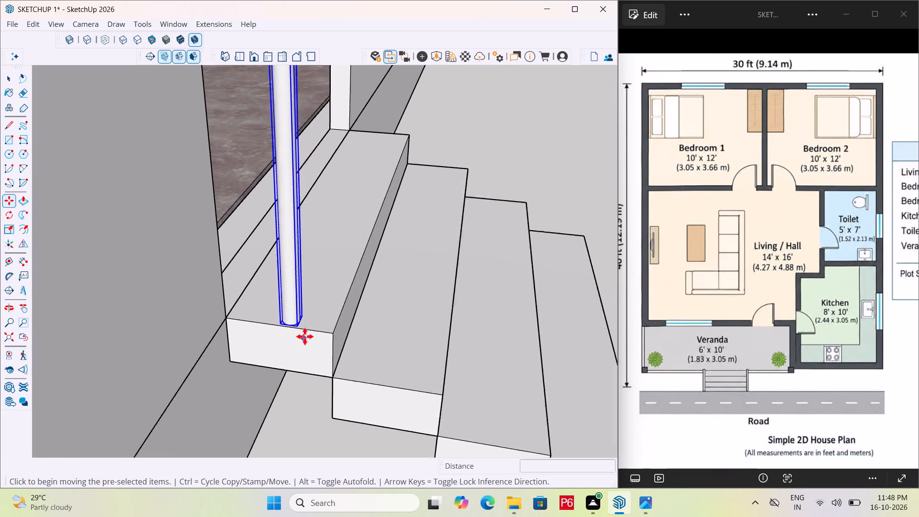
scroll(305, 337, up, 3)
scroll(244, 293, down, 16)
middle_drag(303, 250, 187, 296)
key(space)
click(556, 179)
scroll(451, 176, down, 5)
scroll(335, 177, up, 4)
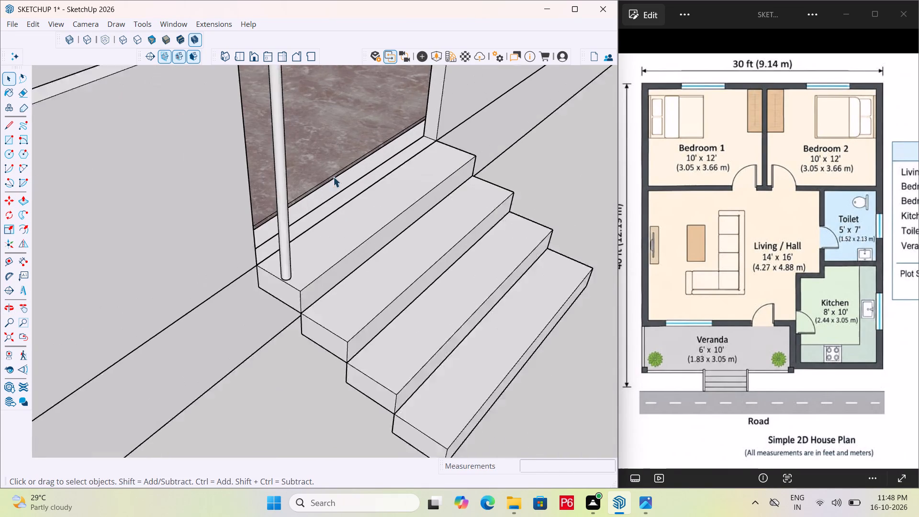
Paint the round post on the top entrance step with the metal material Metal_06_1K and save the model.
scroll(333, 177, up, 1)
click(265, 183)
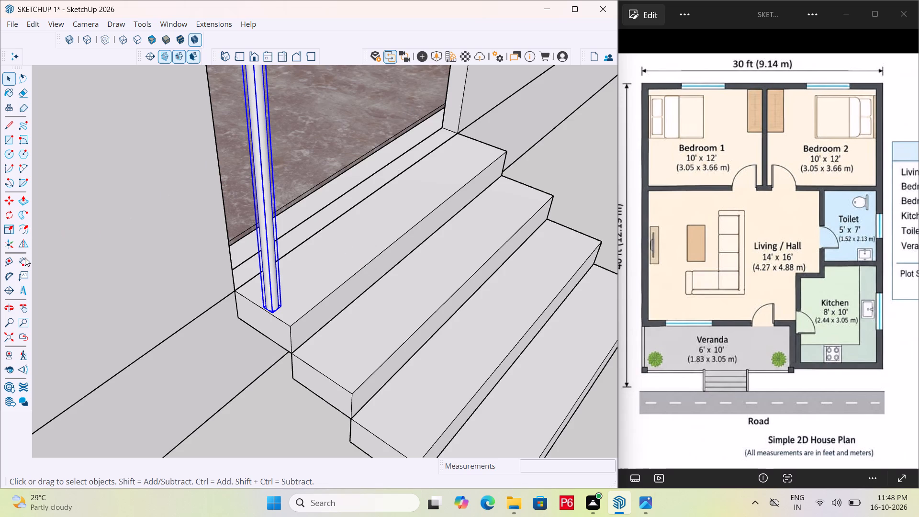
key(b)
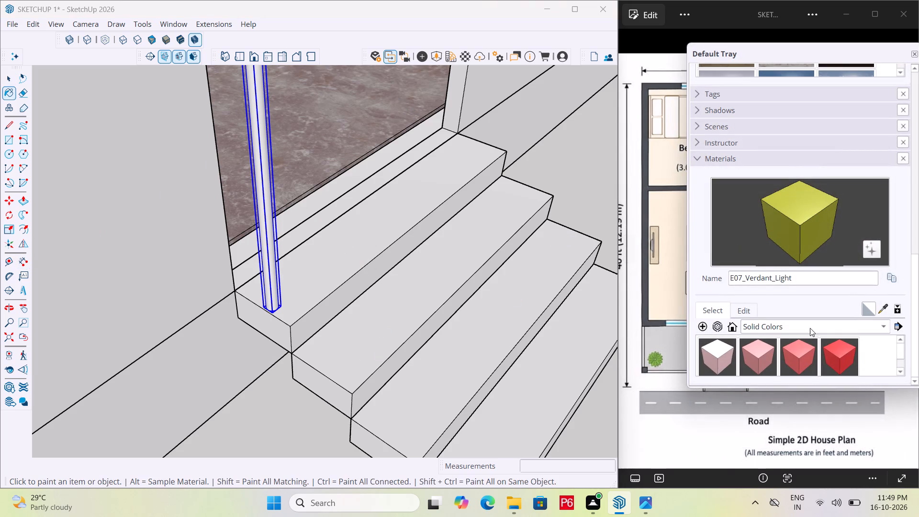
click(810, 328)
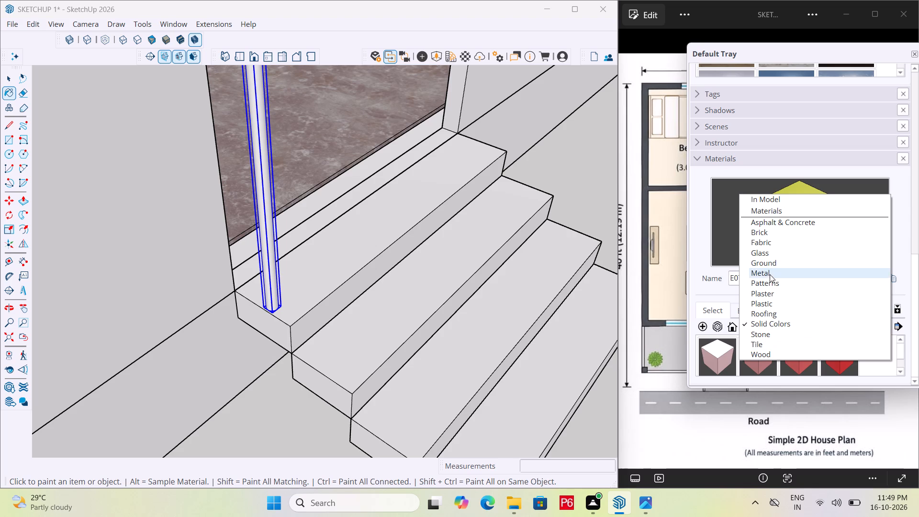
click(781, 327)
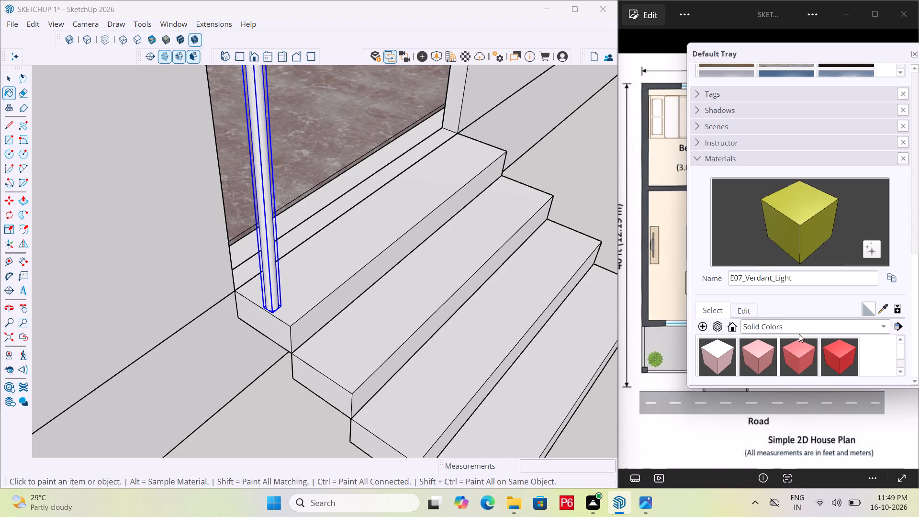
click(799, 331)
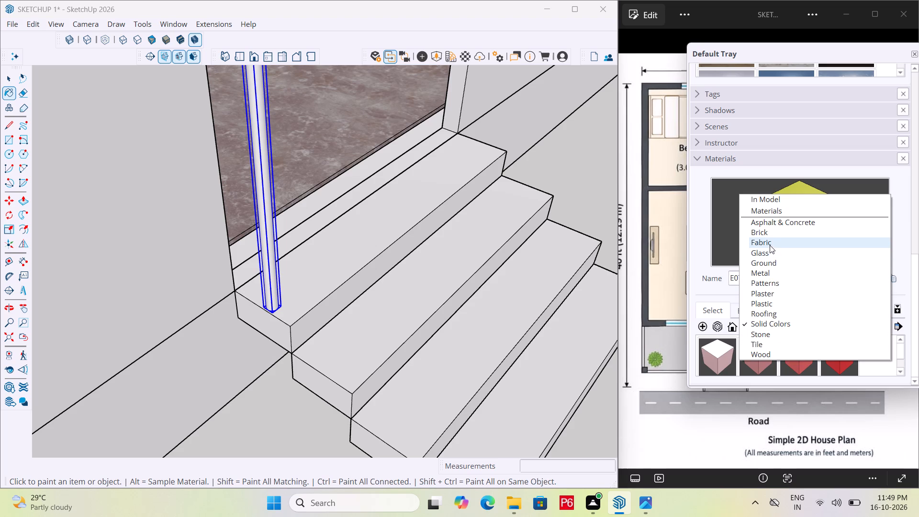
click(770, 277)
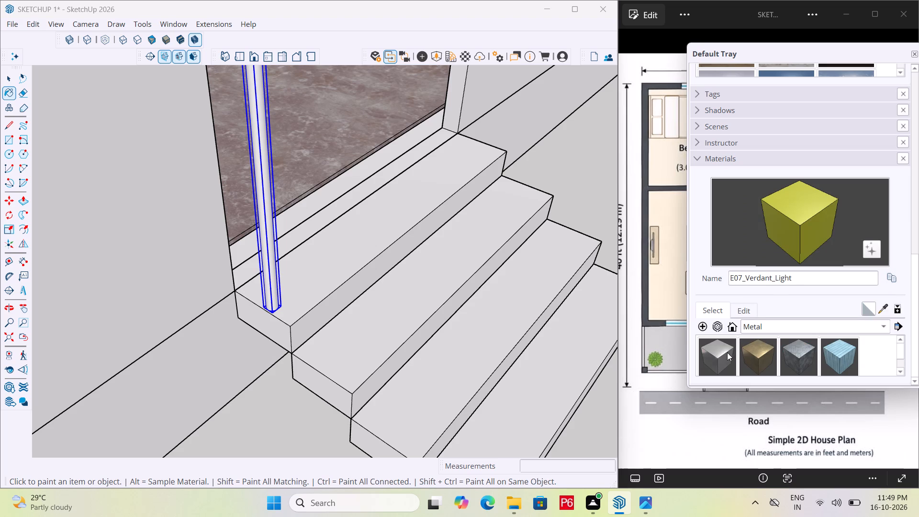
click(724, 353)
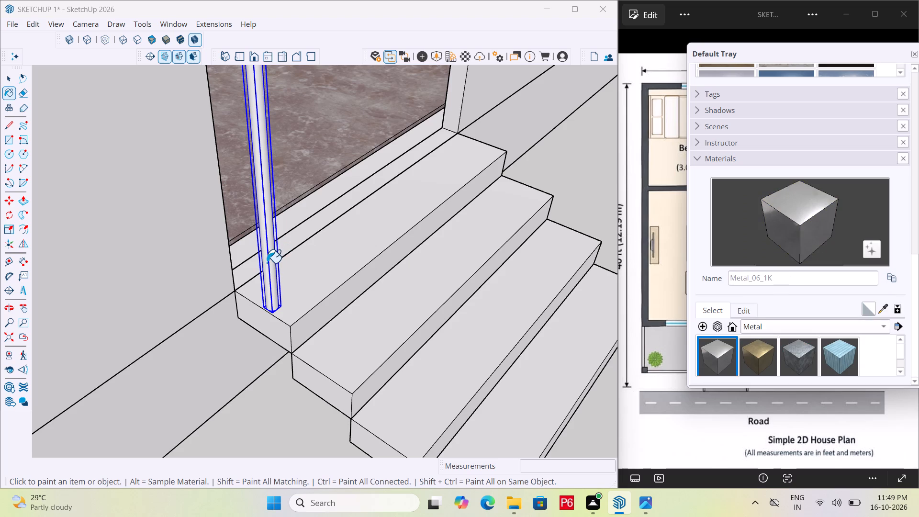
click(267, 263)
scroll(257, 211, down, 7)
key(space)
click(536, 194)
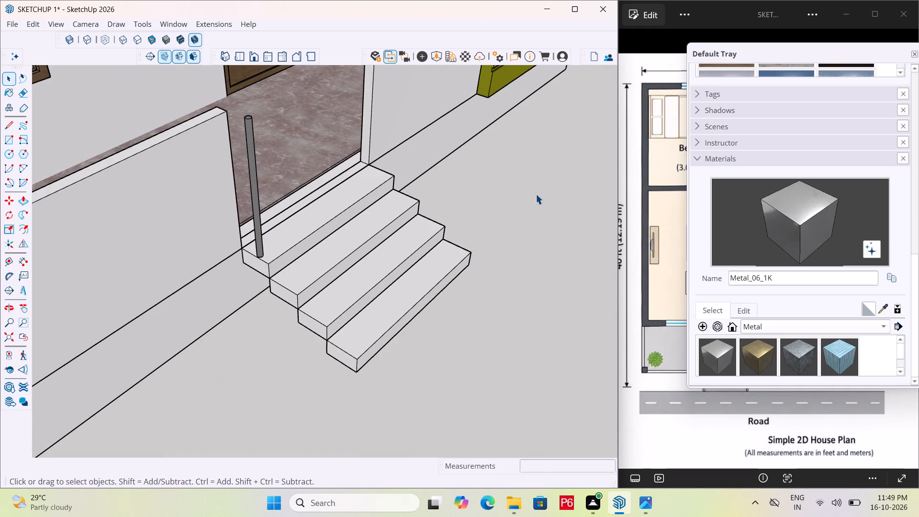
key(ctrl+s)
key(ctrl+s)
key(ctrl+s)
key(ctrl+s)
ctrl+middle_drag(258, 241, 324, 241)
key(ctrl+s)
key(ctrl+s)
Copy the metal post from the top entrance step onto the same end of the second step, about 1' 1" away.
ctrl+middle_drag(324, 241, 395, 233)
middle_drag(232, 229, 235, 225)
scroll(174, 209, down, 6)
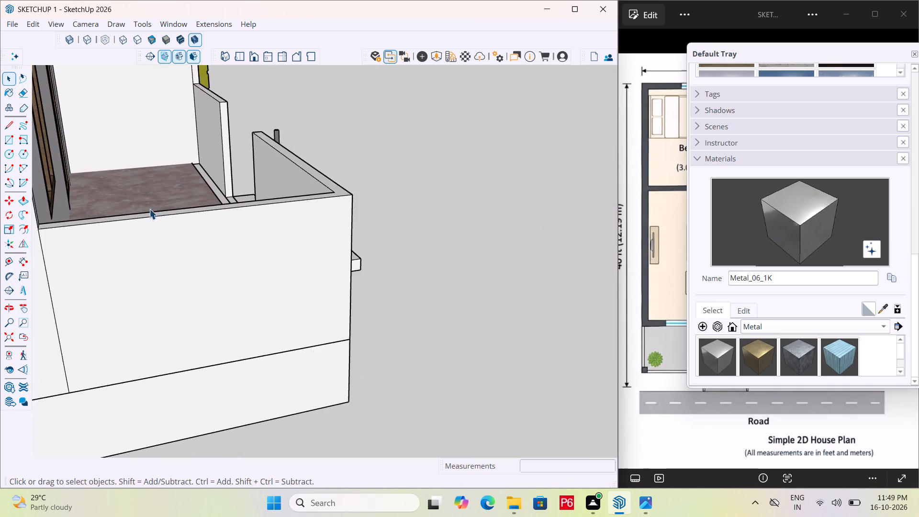
scroll(217, 197, down, 5)
middle_drag(293, 207, 74, 205)
scroll(222, 135, up, 6)
scroll(307, 216, up, 4)
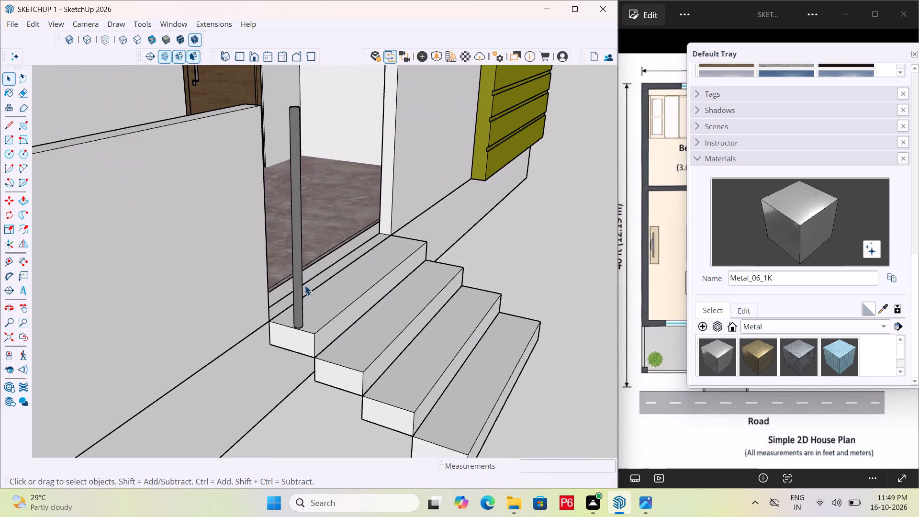
click(298, 318)
middle_drag(310, 342, 273, 238)
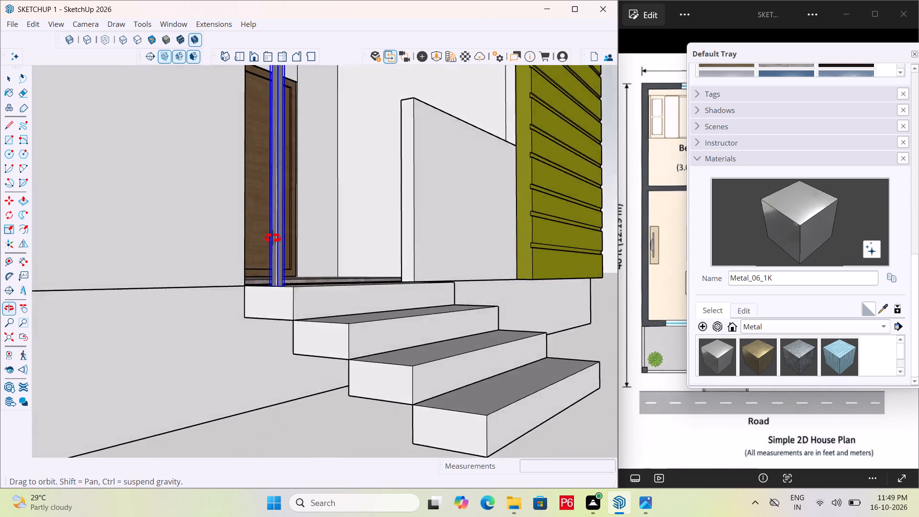
middle_drag(273, 238, 354, 324)
scroll(323, 350, up, 7)
middle_drag(321, 326, 303, 376)
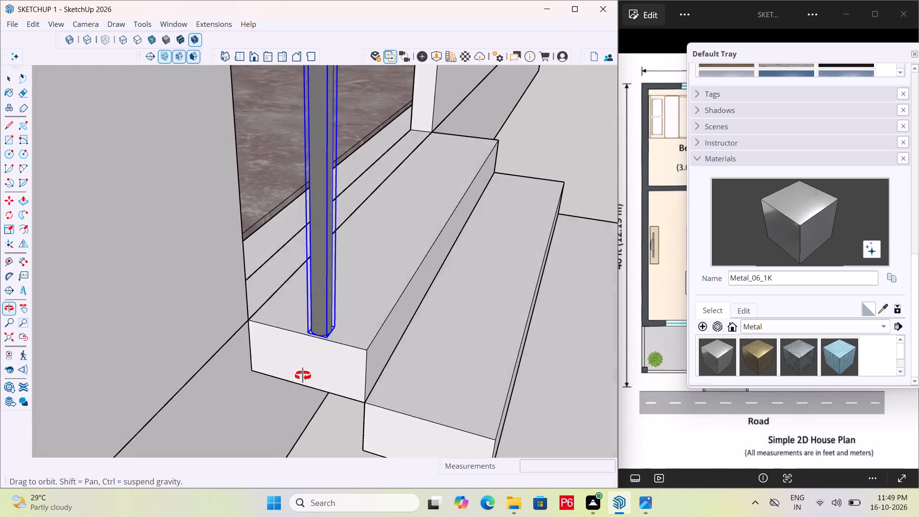
middle_drag(303, 376, 279, 405)
key(m)
scroll(339, 340, up, 5)
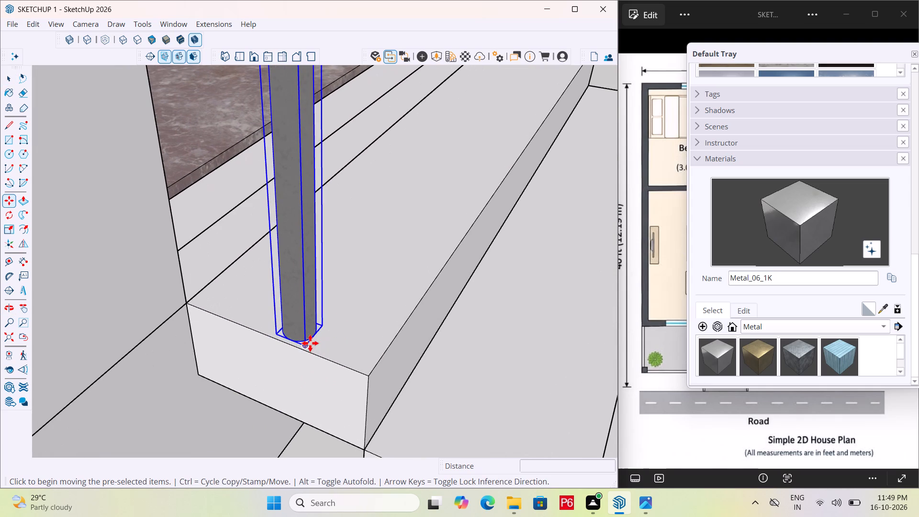
click(310, 343)
scroll(306, 246, down, 8)
scroll(388, 359, up, 6)
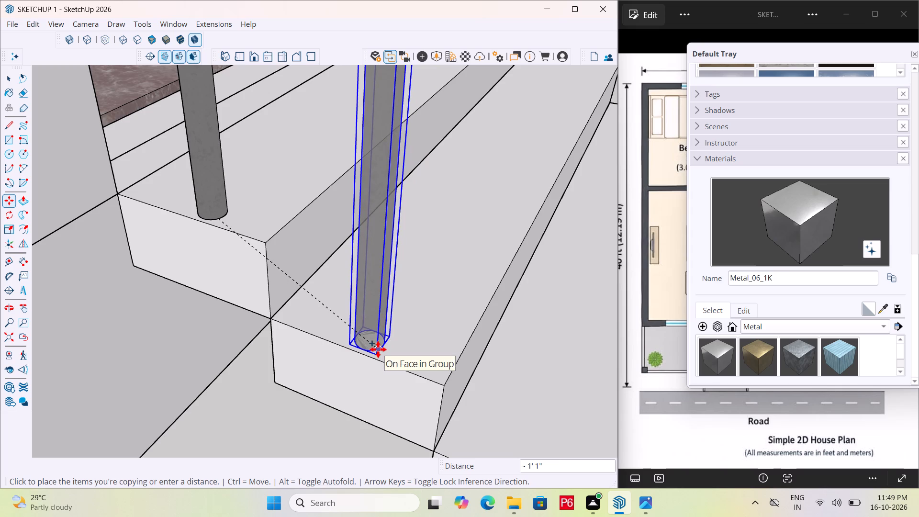
click(378, 349)
Copy the second step's post onto the same end of the third step down, about 1' 1 3/4" away.
scroll(321, 279, down, 4)
scroll(358, 330, up, 3)
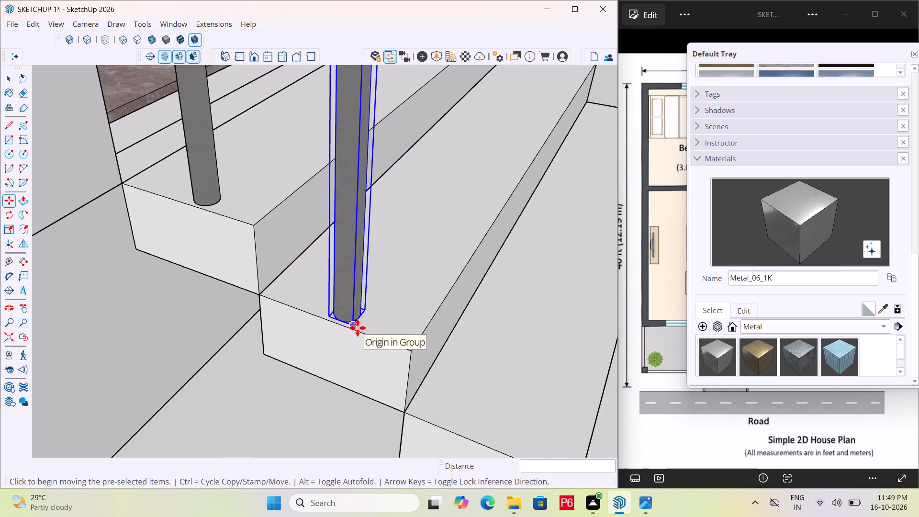
click(358, 328)
scroll(288, 263, down, 7)
scroll(406, 364, up, 6)
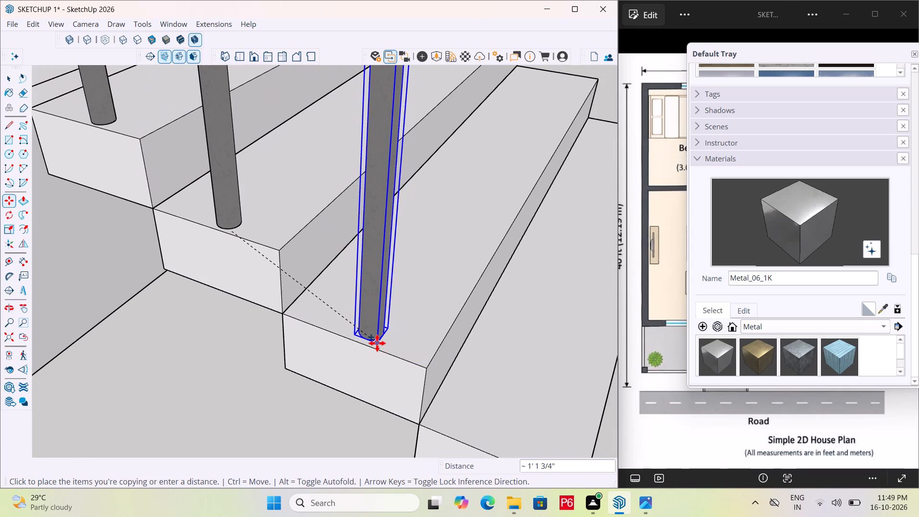
click(377, 343)
Copy the third step's post onto the same end of the bottom step, about 1' 1 1/4" away, and save the model.
click(382, 344)
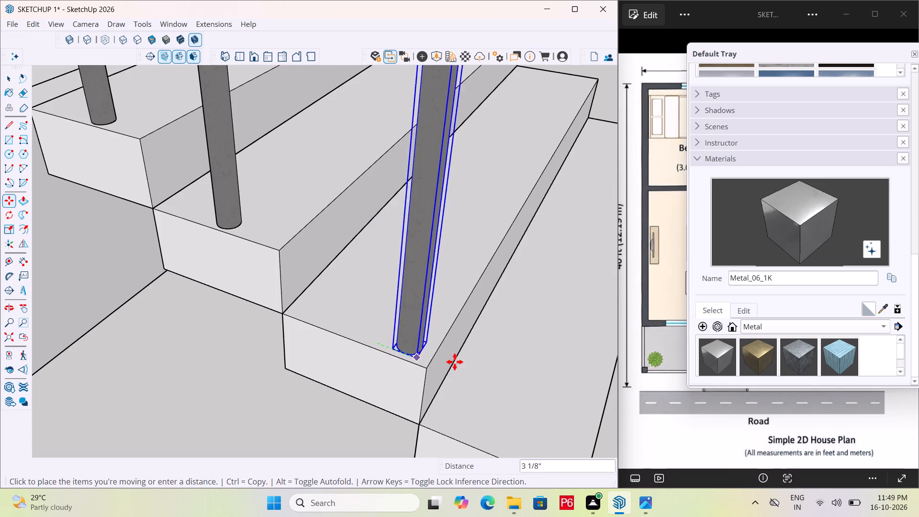
scroll(351, 279, down, 7)
scroll(408, 344, up, 6)
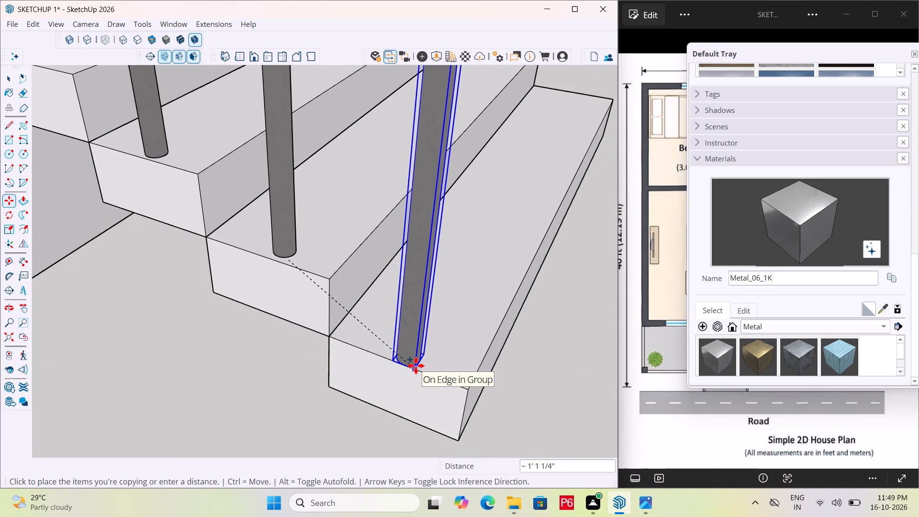
click(417, 363)
scroll(325, 279, down, 5)
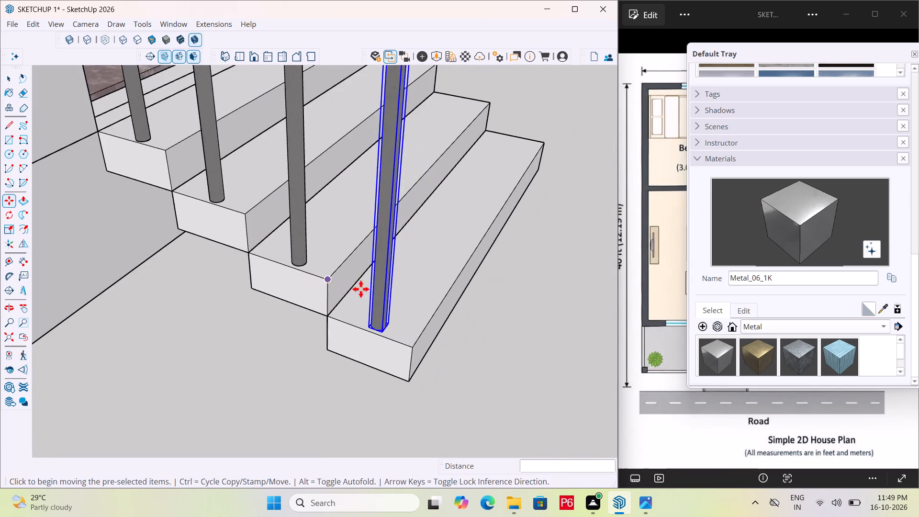
middle_drag(472, 298, 316, 291)
key(ctrl+s)
key(ctrl+s)
ctrl+scroll(450, 286, down, 4)
key(ctrl+s)
middle_drag(349, 288, 145, 251)
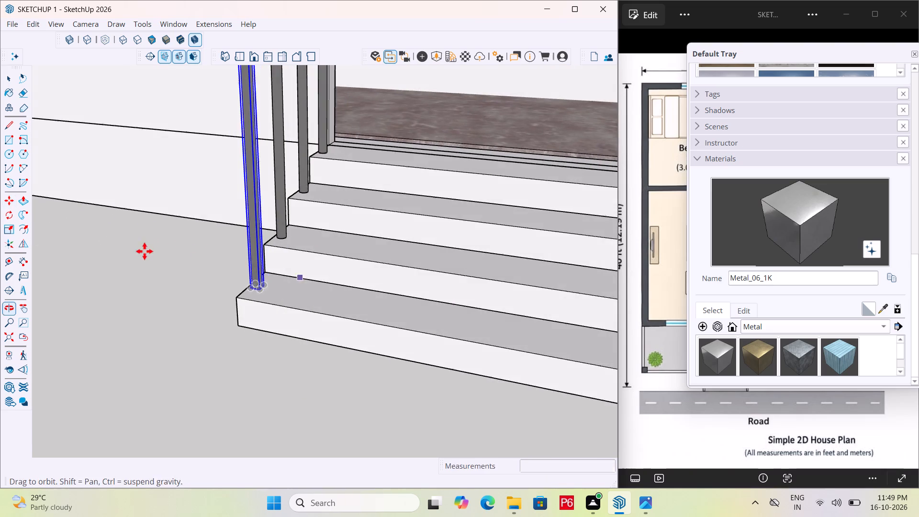
Copy all four posts together to the opposite end of the entrance steps, about 5' 2 11/16" away, and save the model.
scroll(313, 247, down, 5)
key(space)
click(532, 339)
middle_drag(491, 310, 366, 310)
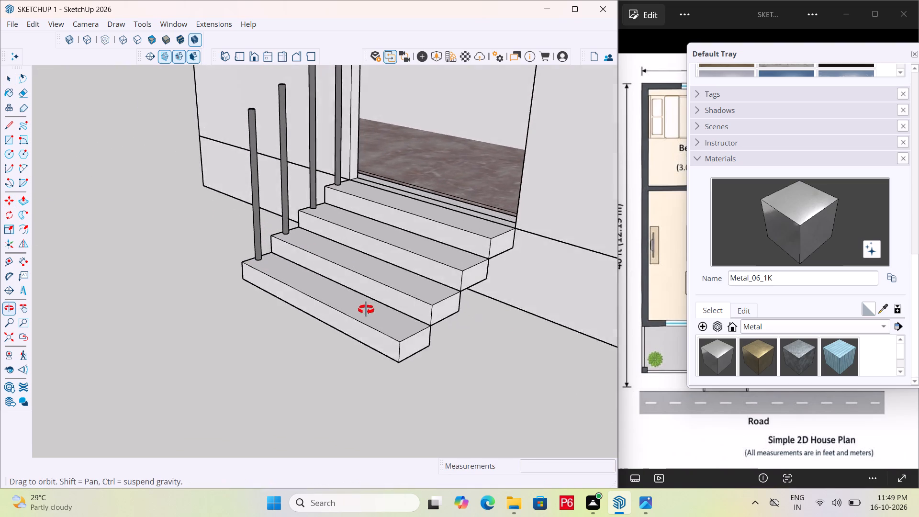
middle_drag(366, 310, 341, 320)
click(257, 215)
click(288, 201)
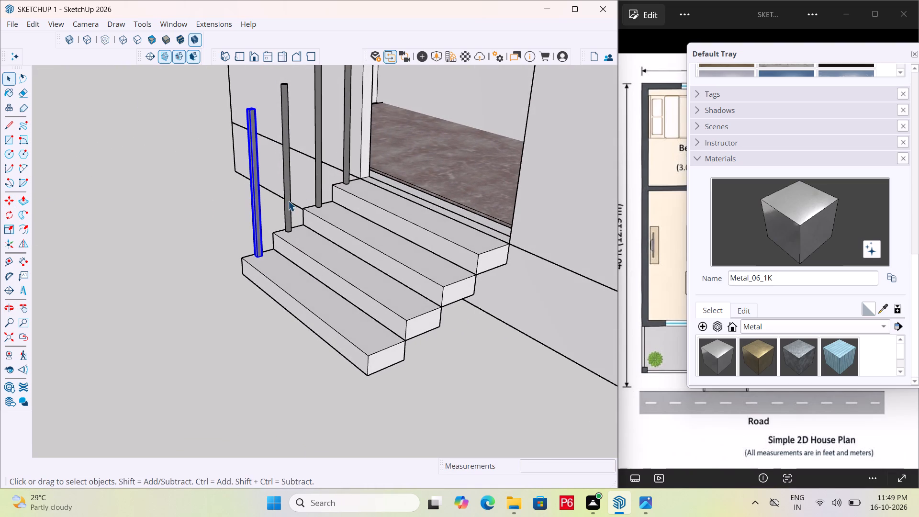
click(315, 176)
ctrl+click(256, 208)
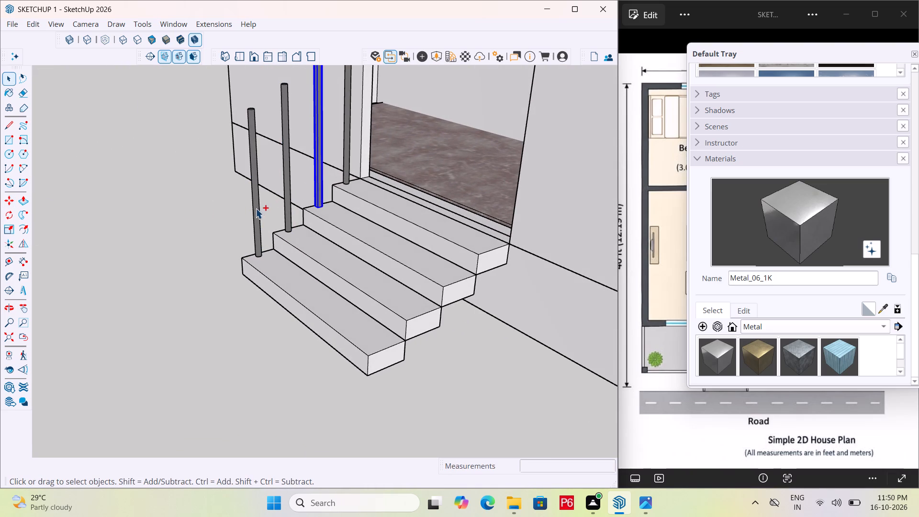
ctrl+click(286, 192)
ctrl+click(348, 152)
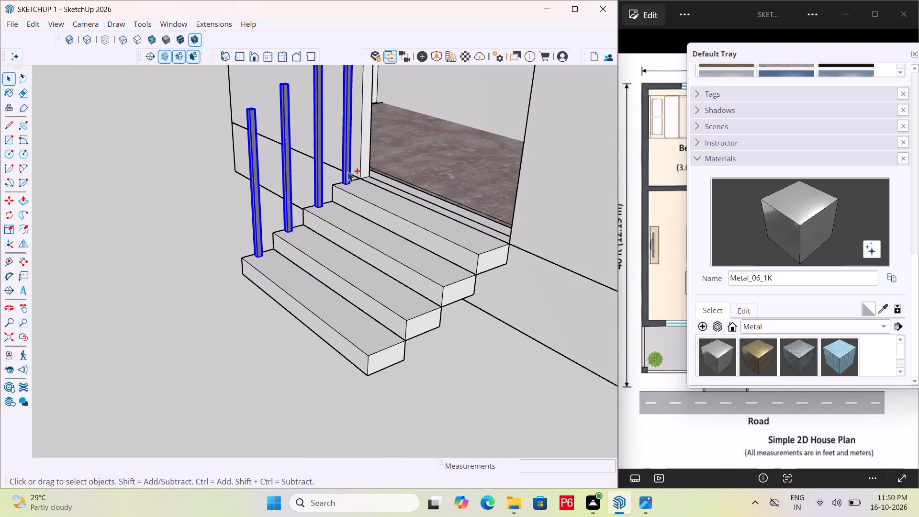
ctrl+middle_drag(324, 209, 329, 246)
scroll(326, 236, down, 5)
scroll(304, 226, up, 4)
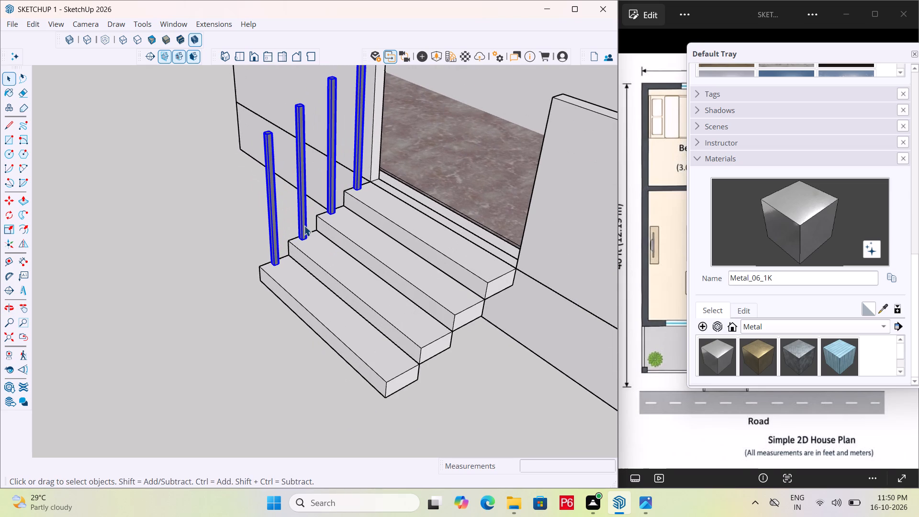
key(m)
scroll(282, 258, up, 5)
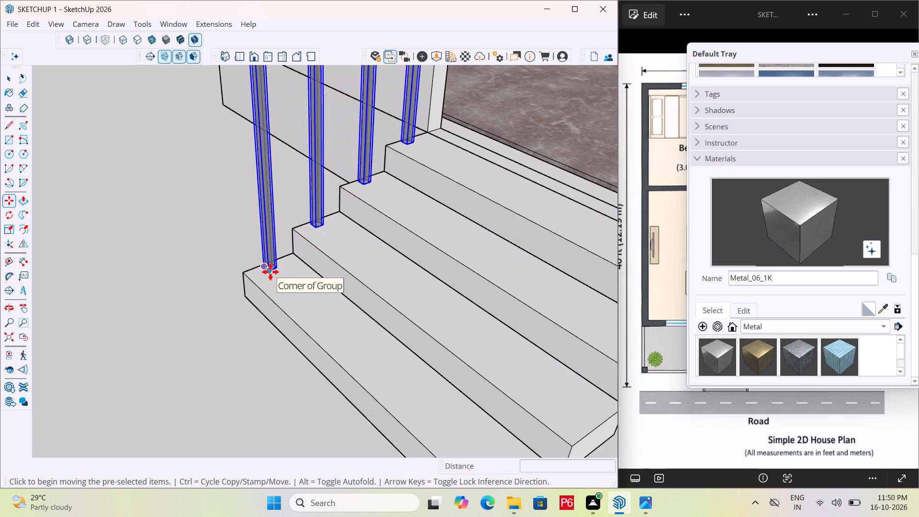
scroll(271, 263, up, 9)
click(268, 275)
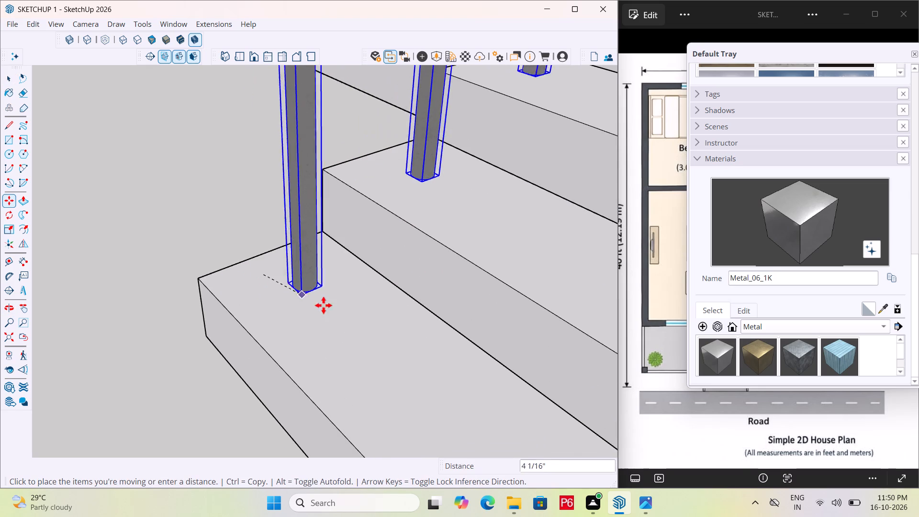
scroll(275, 256, down, 8)
scroll(216, 229, down, 7)
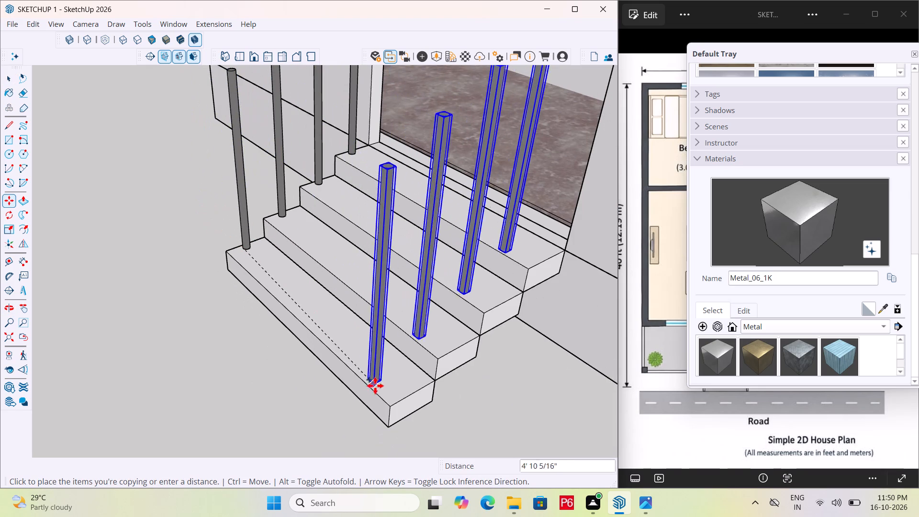
click(397, 395)
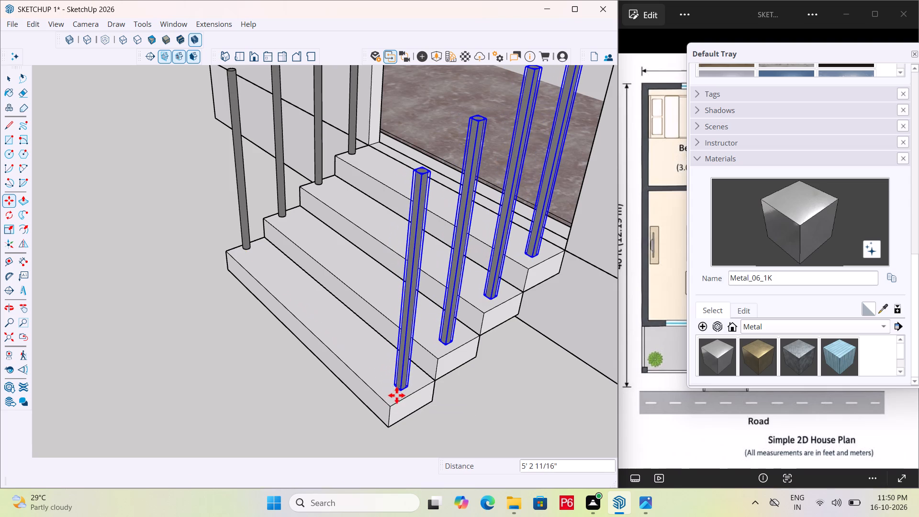
scroll(329, 354, down, 4)
middle_drag(255, 351, 586, 379)
key(ctrl+s)
key(ctrl+s)
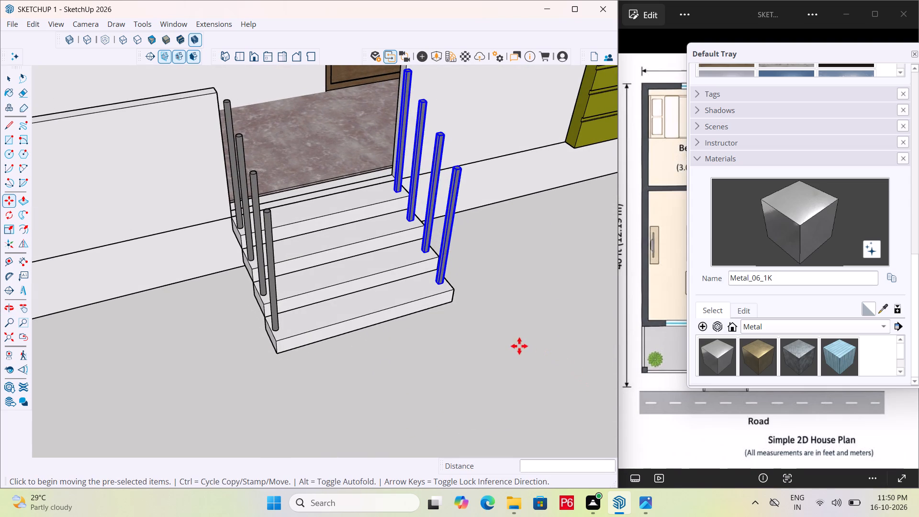
key(ctrl+s)
key(space)
click(525, 262)
Examine both rows of posts on the entrance steps together with the veranda front from several angles.
middle_drag(248, 227, 382, 229)
scroll(248, 227, down, 1)
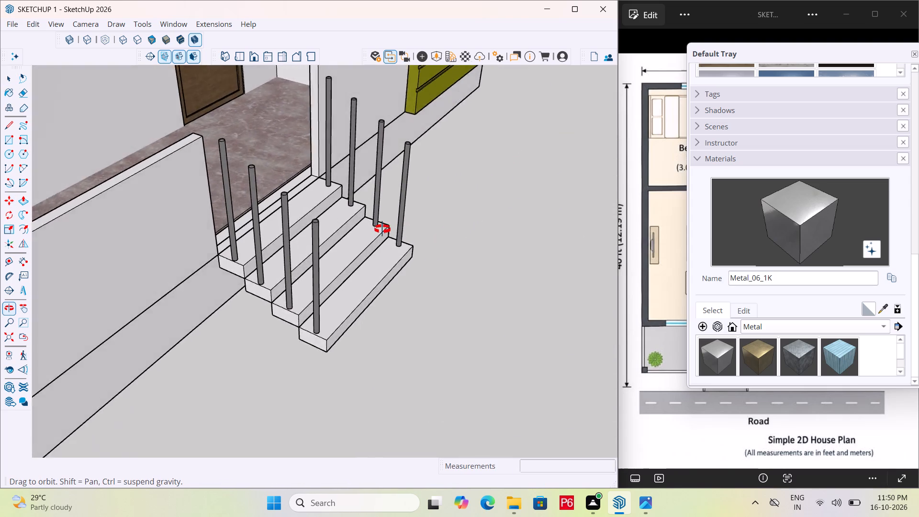
middle_drag(382, 229, 319, 236)
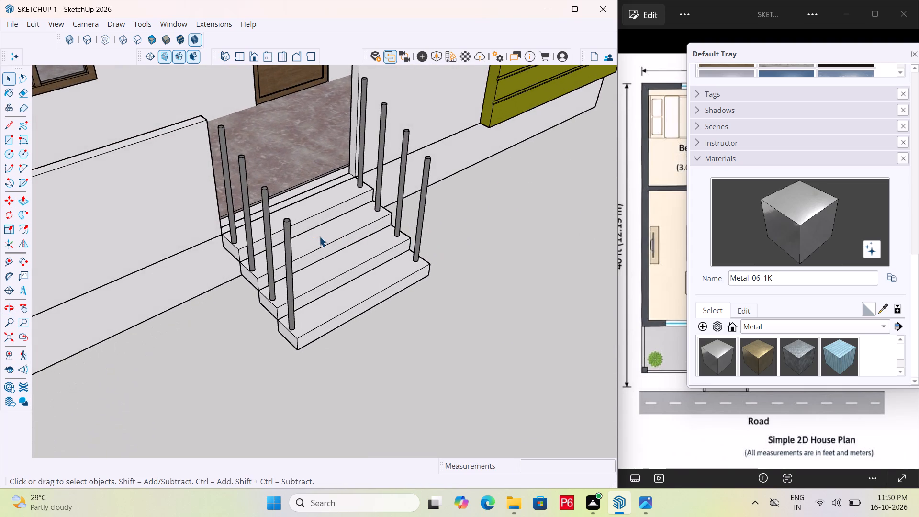
middle_drag(250, 137, 403, 136)
scroll(428, 208, down, 3)
middle_drag(409, 208, 255, 177)
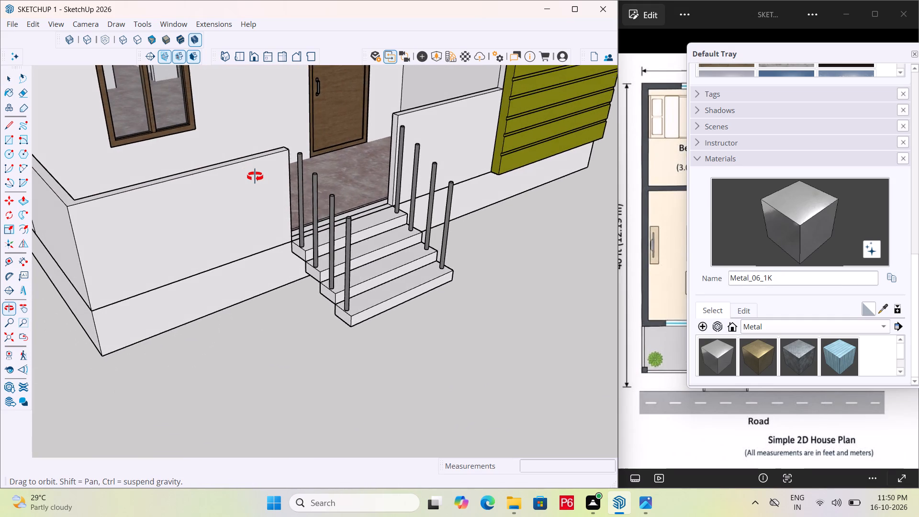
middle_drag(255, 177, 323, 191)
middle_click(323, 191)
middle_click(323, 191)
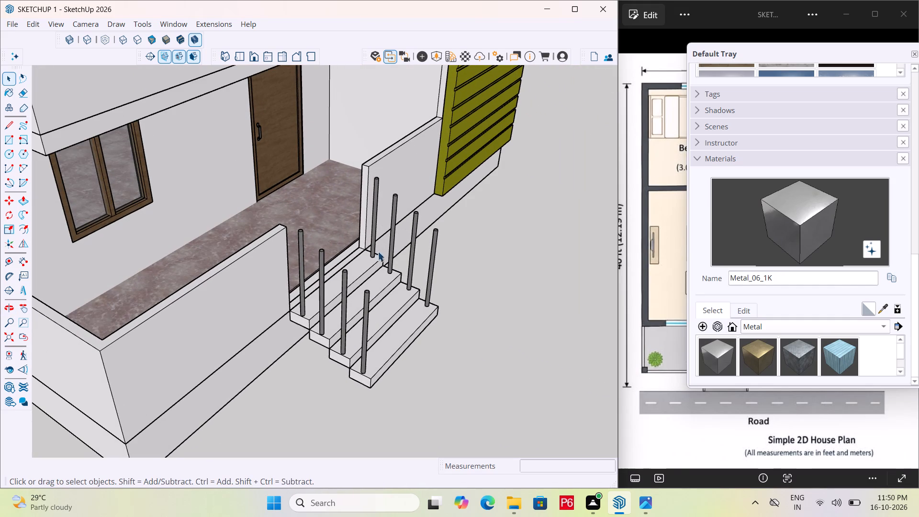
Examine the two rows of posts on the entrance steps from the side, front and above, and save the model.
scroll(349, 284, up, 4)
key(l)
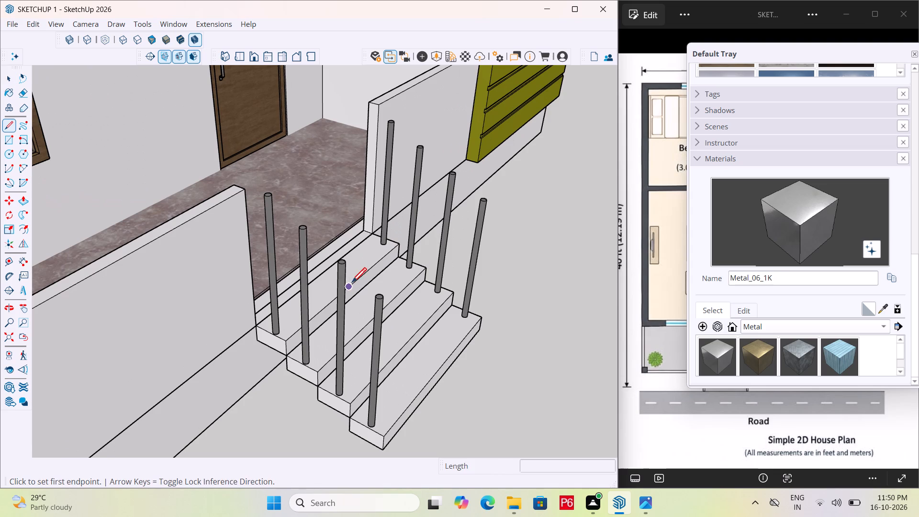
scroll(382, 298, up, 5)
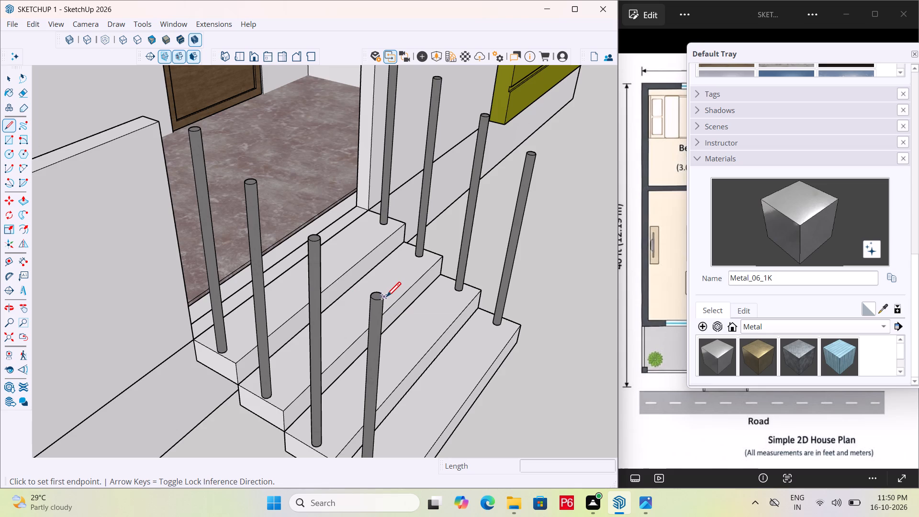
middle_drag(373, 284, 149, 298)
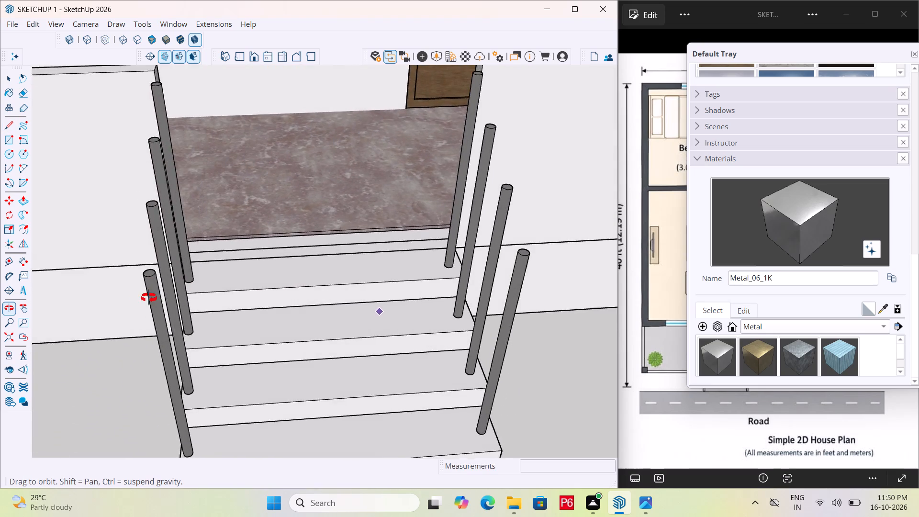
middle_drag(149, 298, 418, 277)
scroll(196, 235, down, 7)
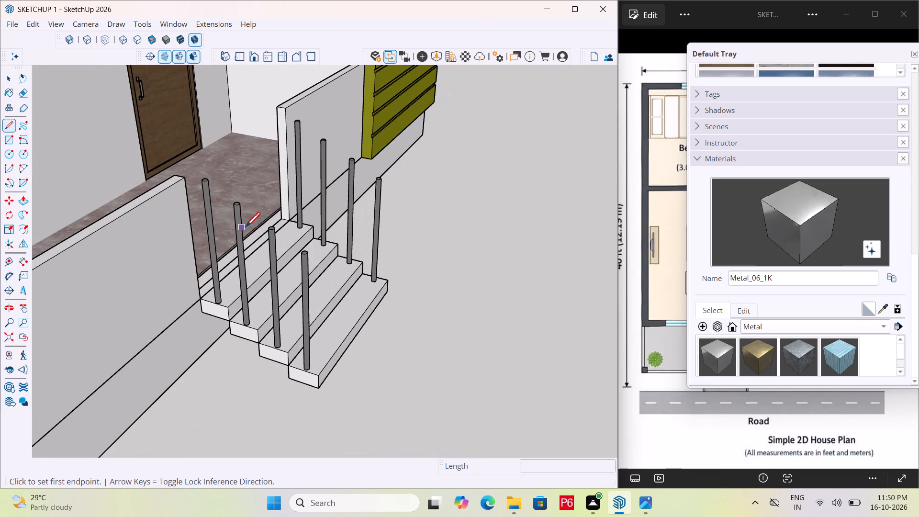
key(ctrl+s)
key(ctrl+s)
scroll(361, 255, down, 3)
middle_drag(356, 257, 117, 260)
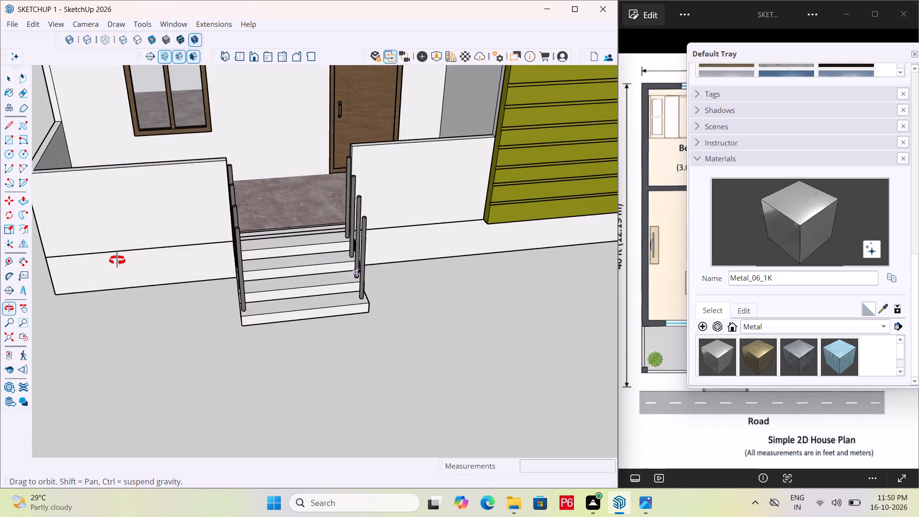
middle_drag(117, 260, 119, 292)
middle_drag(258, 216, 264, 346)
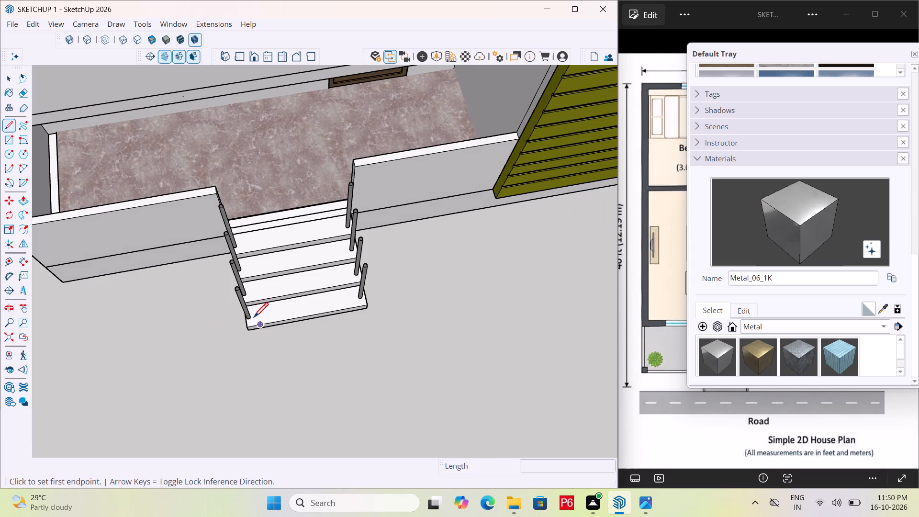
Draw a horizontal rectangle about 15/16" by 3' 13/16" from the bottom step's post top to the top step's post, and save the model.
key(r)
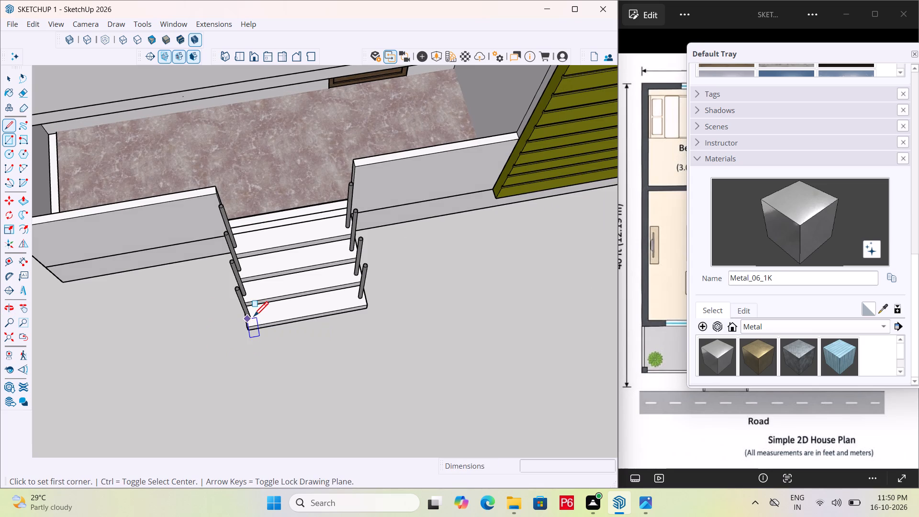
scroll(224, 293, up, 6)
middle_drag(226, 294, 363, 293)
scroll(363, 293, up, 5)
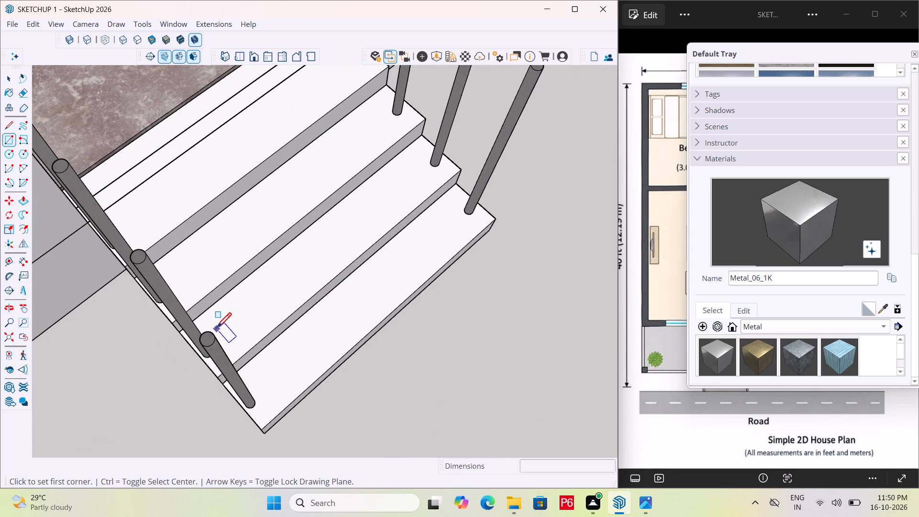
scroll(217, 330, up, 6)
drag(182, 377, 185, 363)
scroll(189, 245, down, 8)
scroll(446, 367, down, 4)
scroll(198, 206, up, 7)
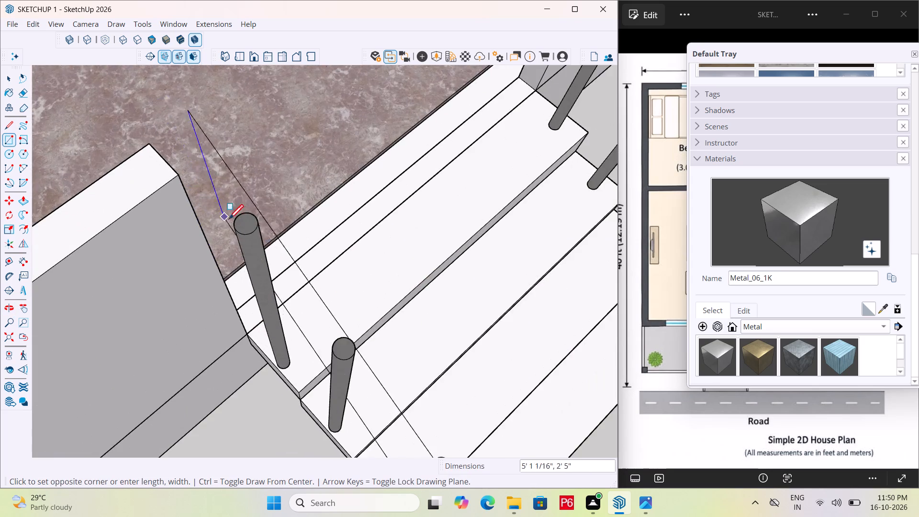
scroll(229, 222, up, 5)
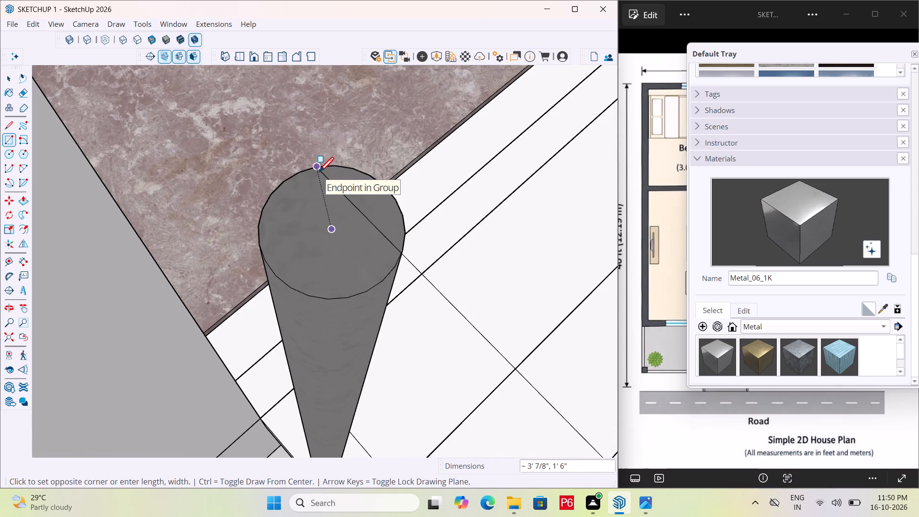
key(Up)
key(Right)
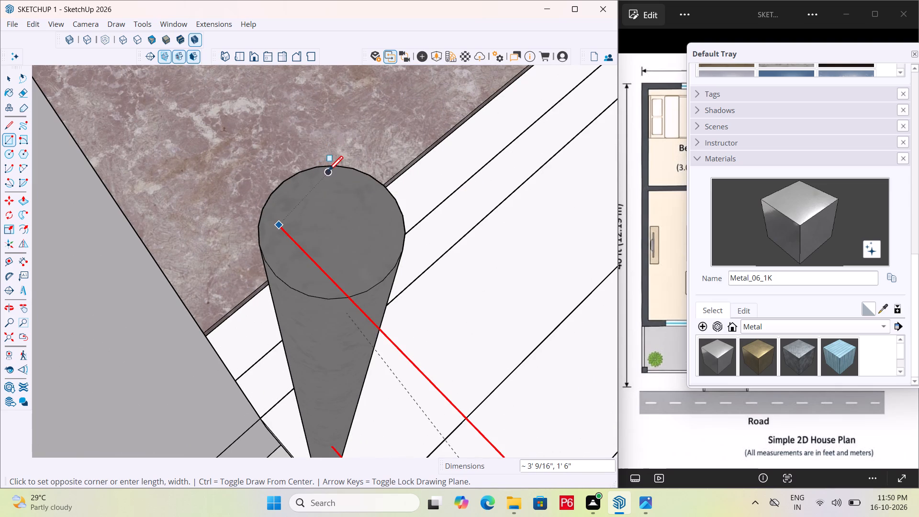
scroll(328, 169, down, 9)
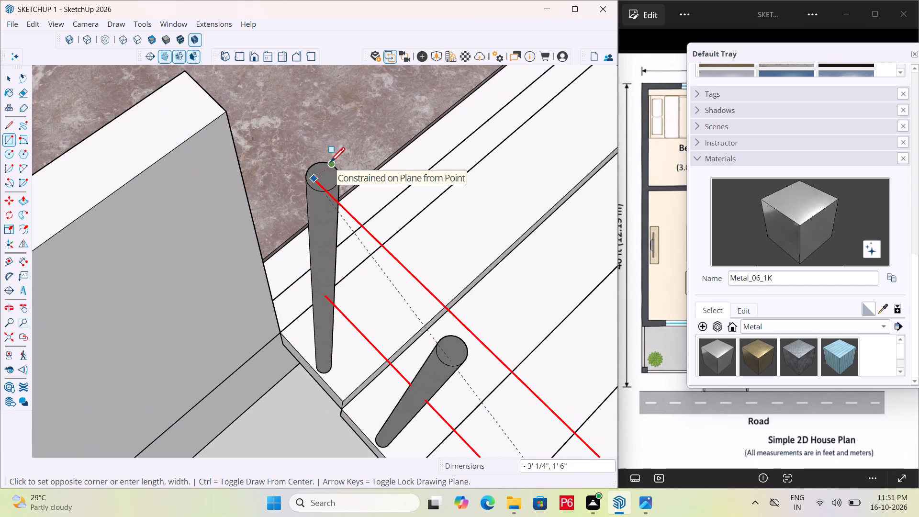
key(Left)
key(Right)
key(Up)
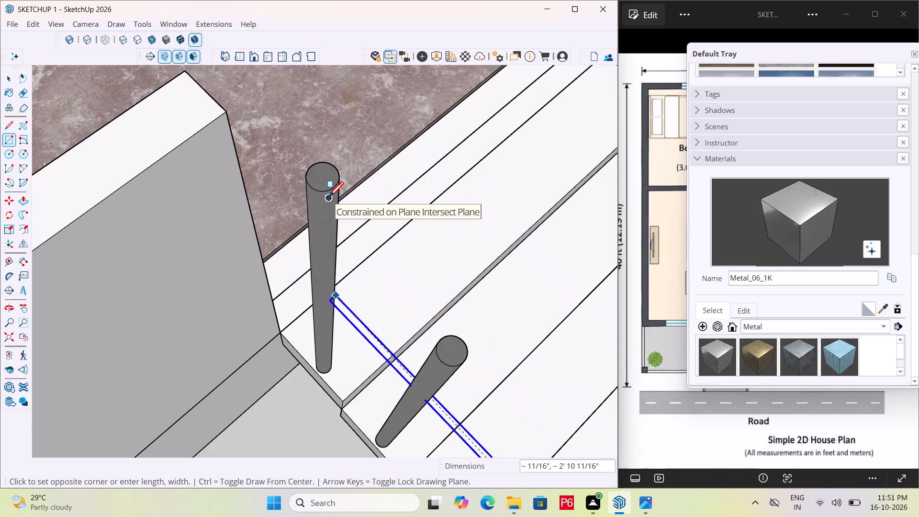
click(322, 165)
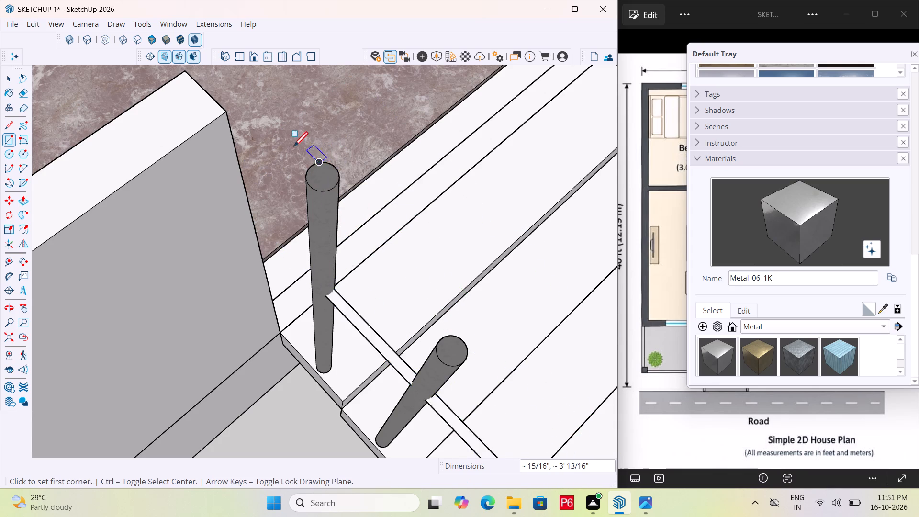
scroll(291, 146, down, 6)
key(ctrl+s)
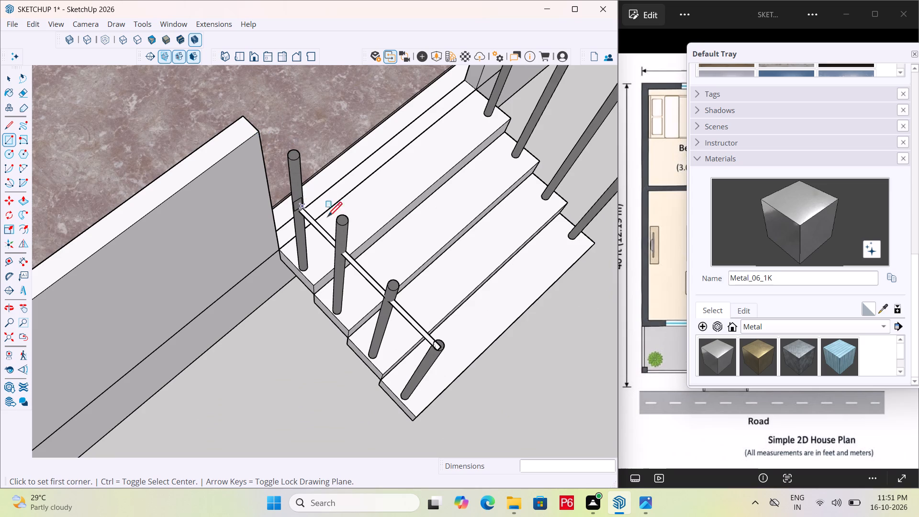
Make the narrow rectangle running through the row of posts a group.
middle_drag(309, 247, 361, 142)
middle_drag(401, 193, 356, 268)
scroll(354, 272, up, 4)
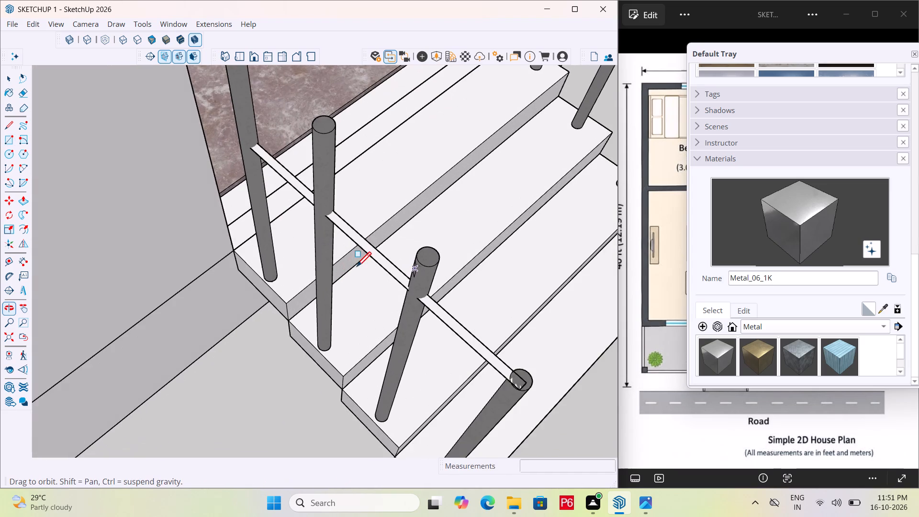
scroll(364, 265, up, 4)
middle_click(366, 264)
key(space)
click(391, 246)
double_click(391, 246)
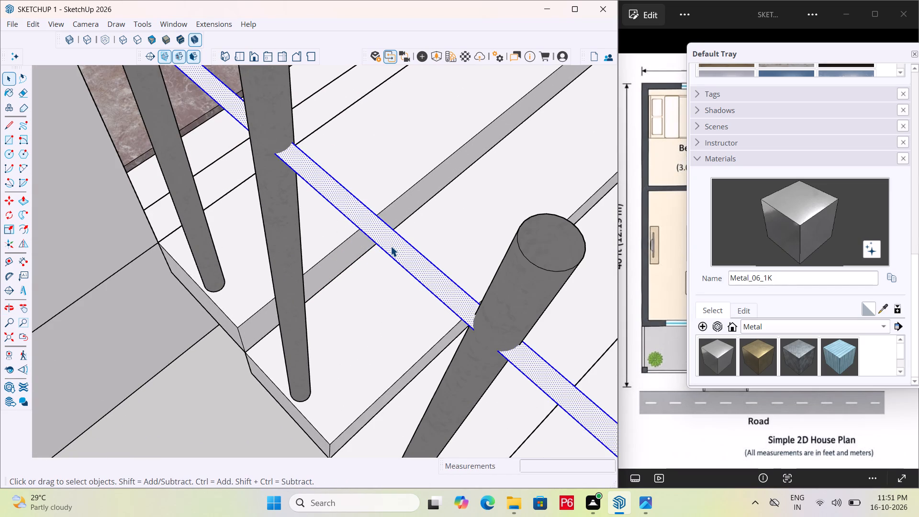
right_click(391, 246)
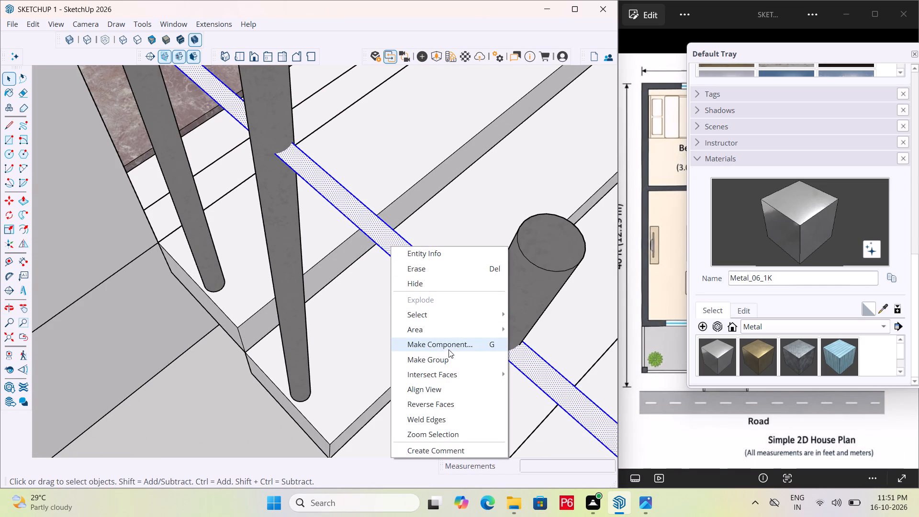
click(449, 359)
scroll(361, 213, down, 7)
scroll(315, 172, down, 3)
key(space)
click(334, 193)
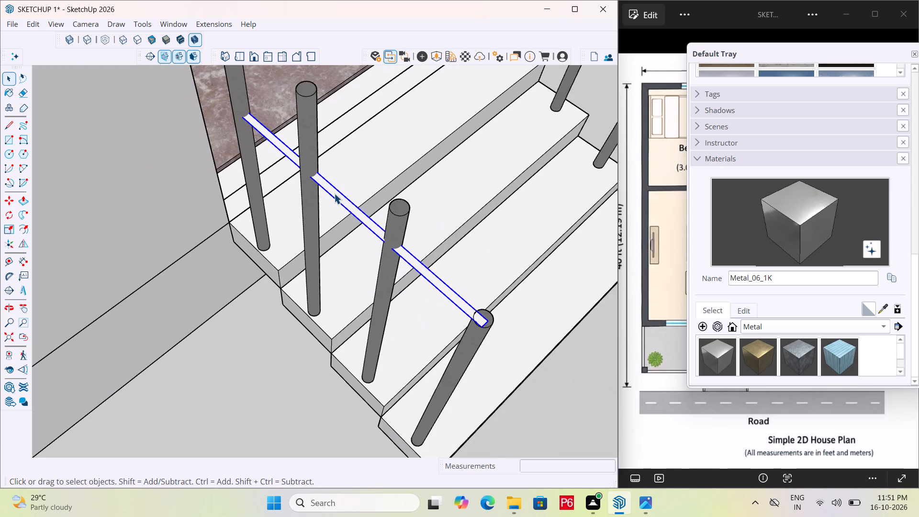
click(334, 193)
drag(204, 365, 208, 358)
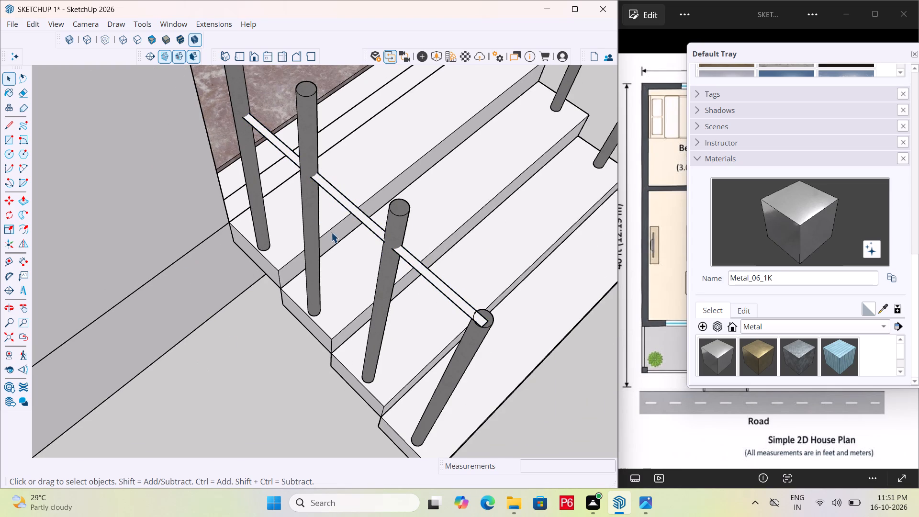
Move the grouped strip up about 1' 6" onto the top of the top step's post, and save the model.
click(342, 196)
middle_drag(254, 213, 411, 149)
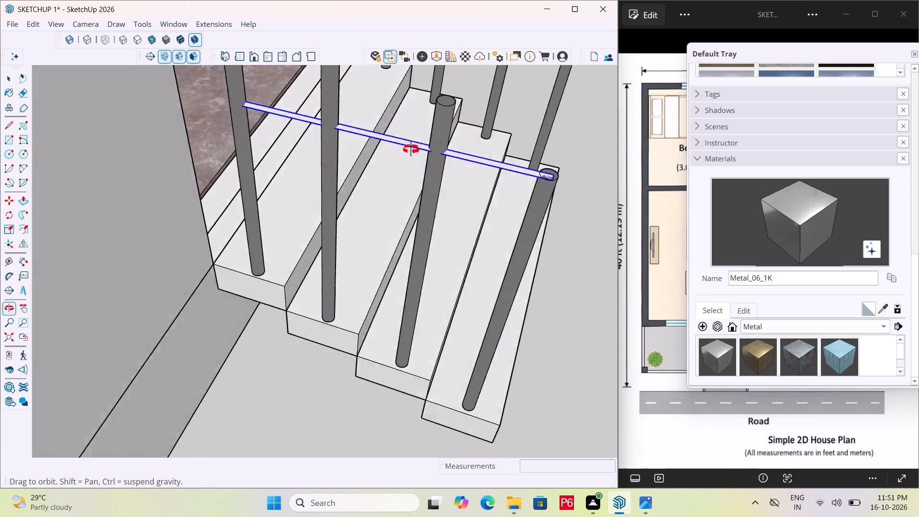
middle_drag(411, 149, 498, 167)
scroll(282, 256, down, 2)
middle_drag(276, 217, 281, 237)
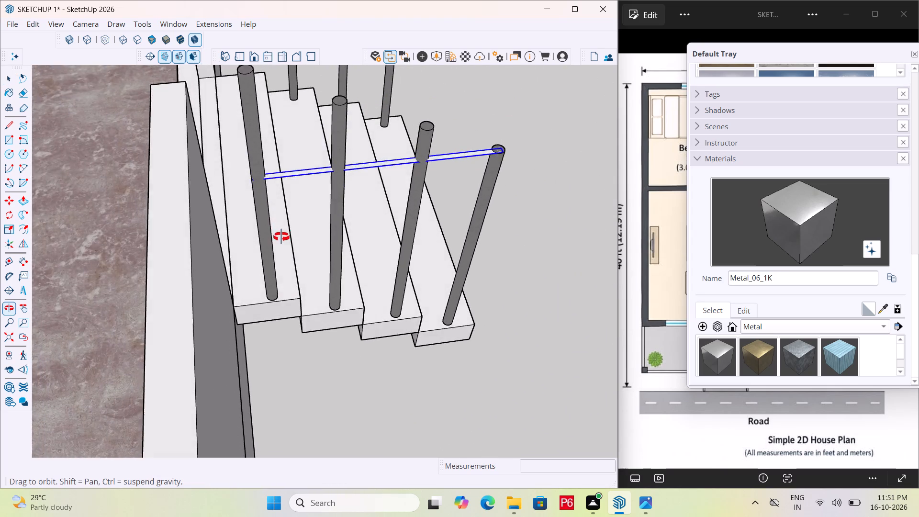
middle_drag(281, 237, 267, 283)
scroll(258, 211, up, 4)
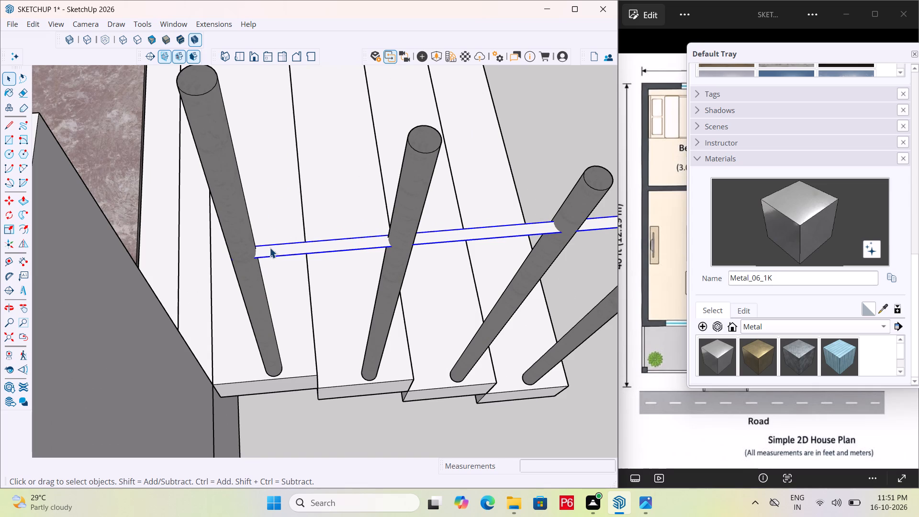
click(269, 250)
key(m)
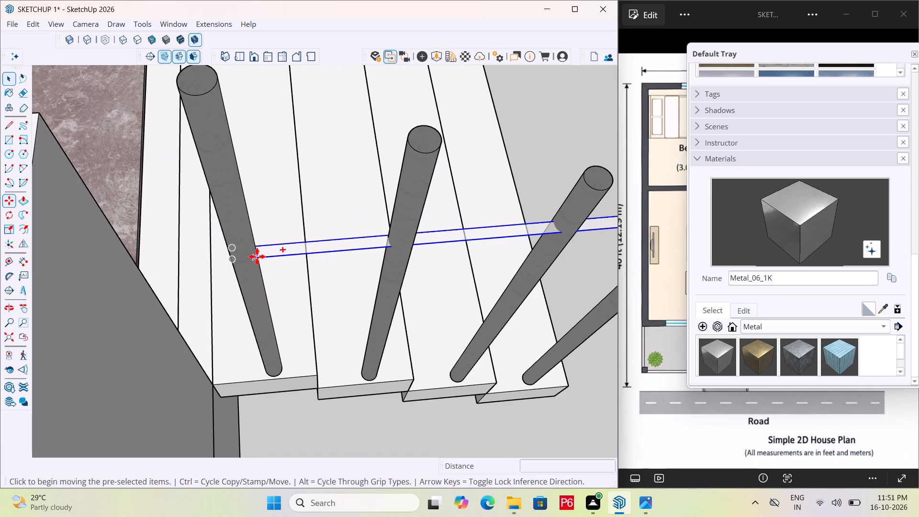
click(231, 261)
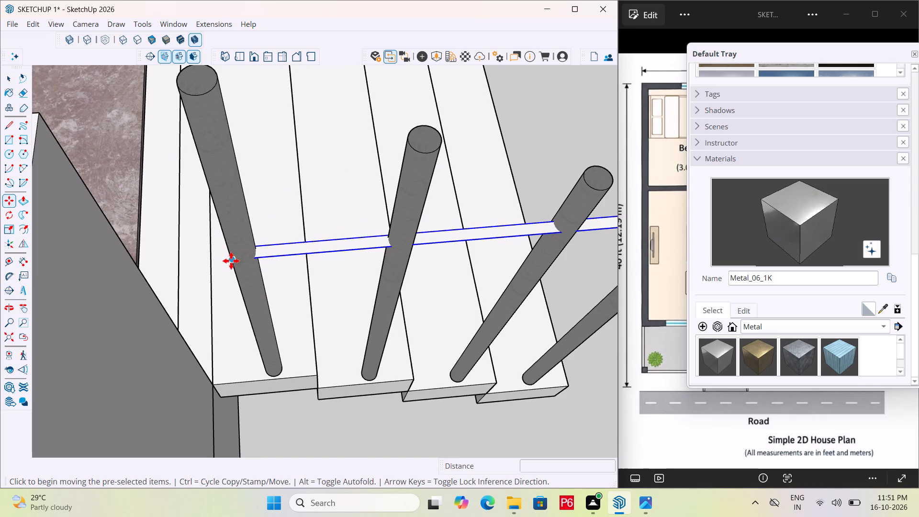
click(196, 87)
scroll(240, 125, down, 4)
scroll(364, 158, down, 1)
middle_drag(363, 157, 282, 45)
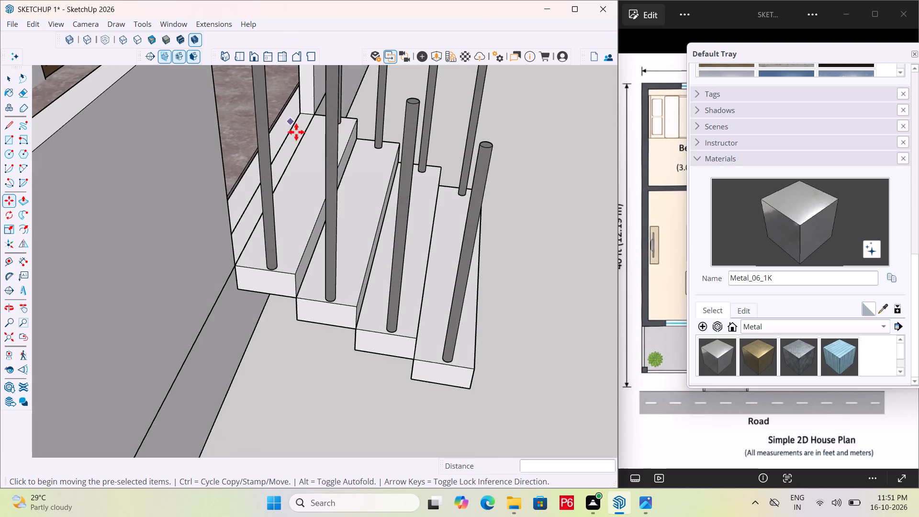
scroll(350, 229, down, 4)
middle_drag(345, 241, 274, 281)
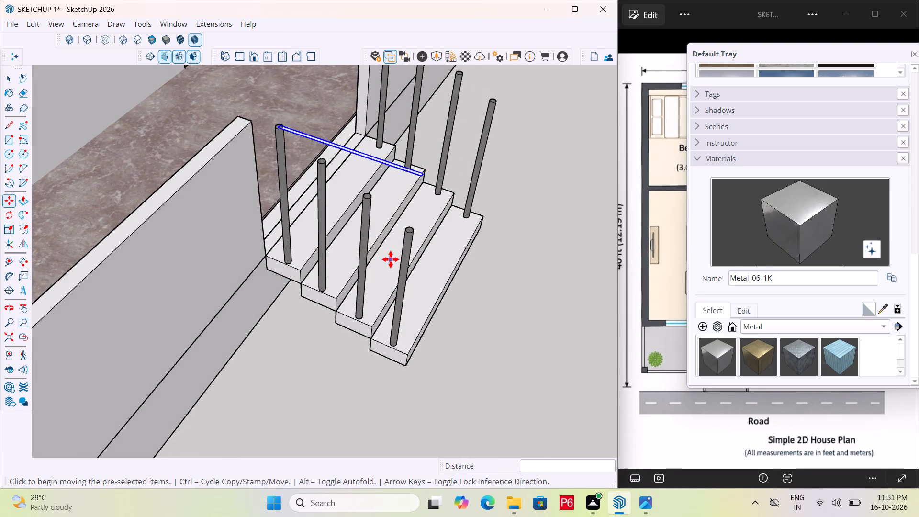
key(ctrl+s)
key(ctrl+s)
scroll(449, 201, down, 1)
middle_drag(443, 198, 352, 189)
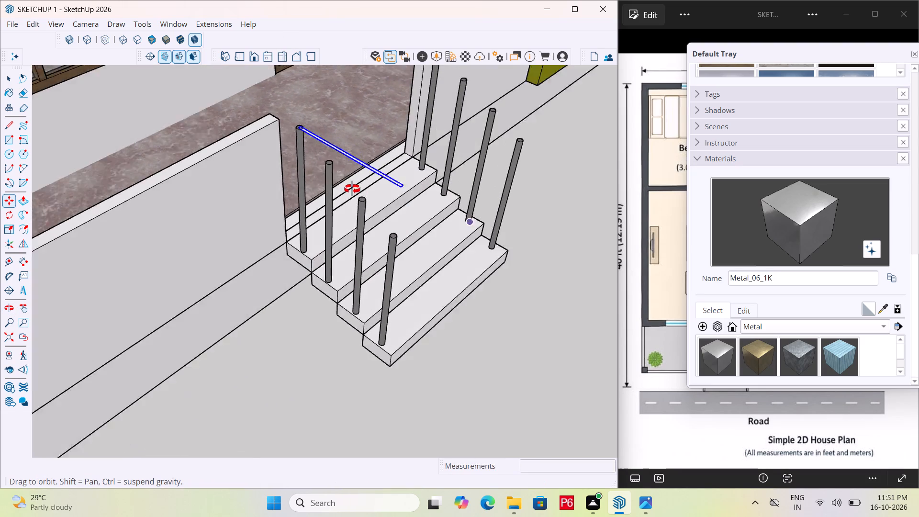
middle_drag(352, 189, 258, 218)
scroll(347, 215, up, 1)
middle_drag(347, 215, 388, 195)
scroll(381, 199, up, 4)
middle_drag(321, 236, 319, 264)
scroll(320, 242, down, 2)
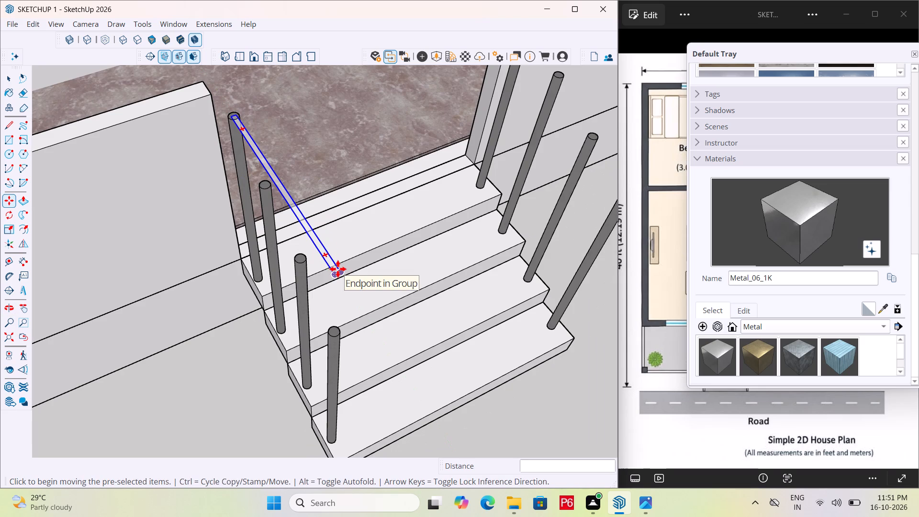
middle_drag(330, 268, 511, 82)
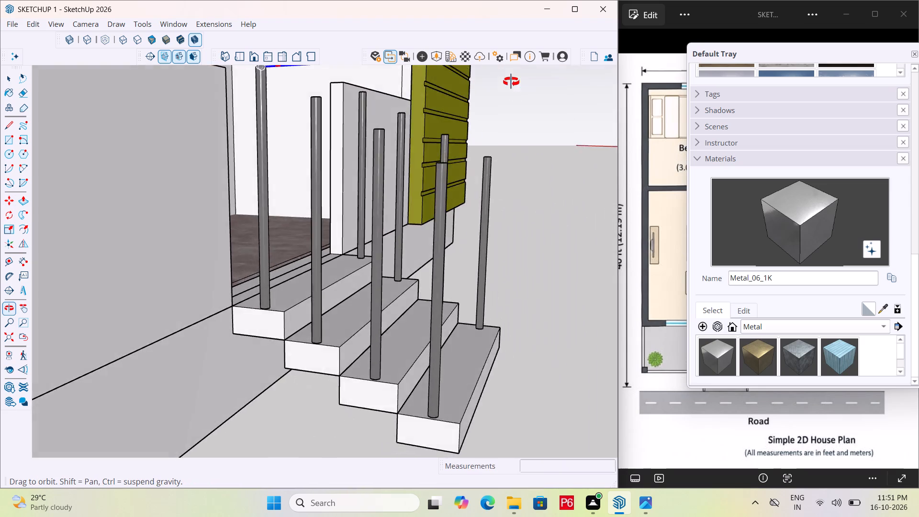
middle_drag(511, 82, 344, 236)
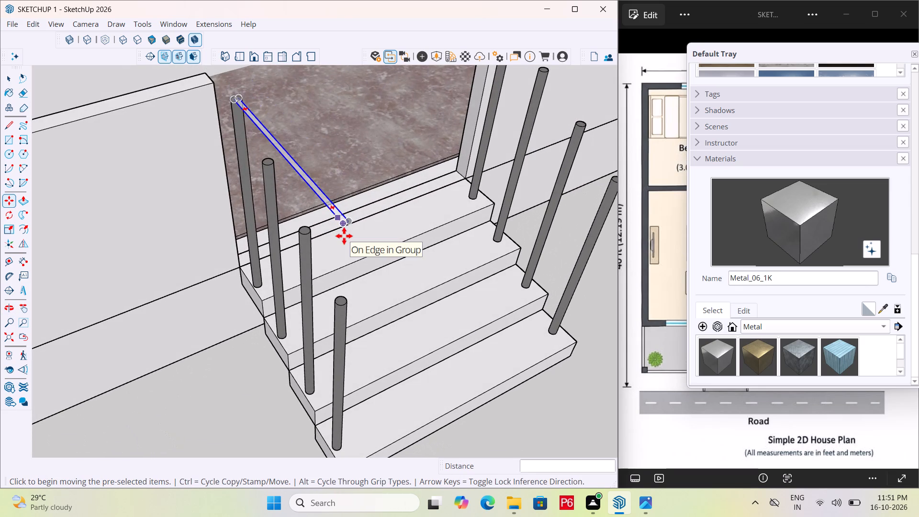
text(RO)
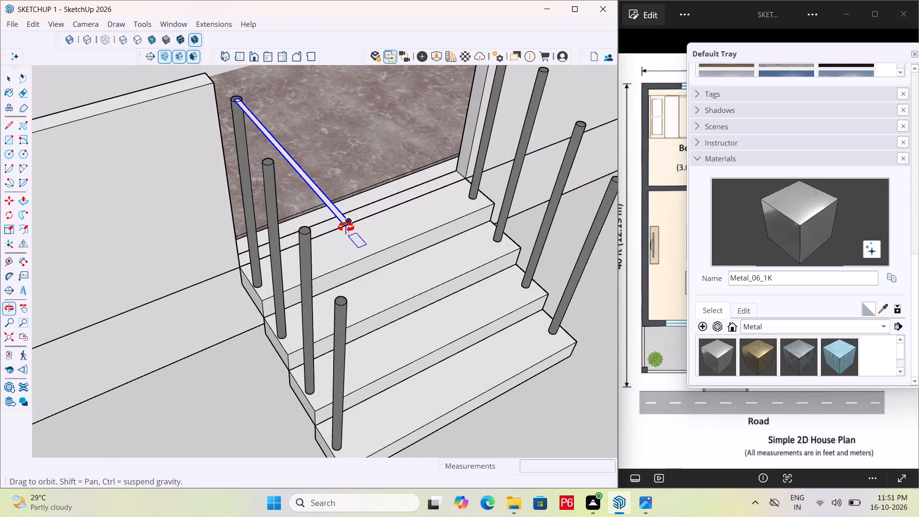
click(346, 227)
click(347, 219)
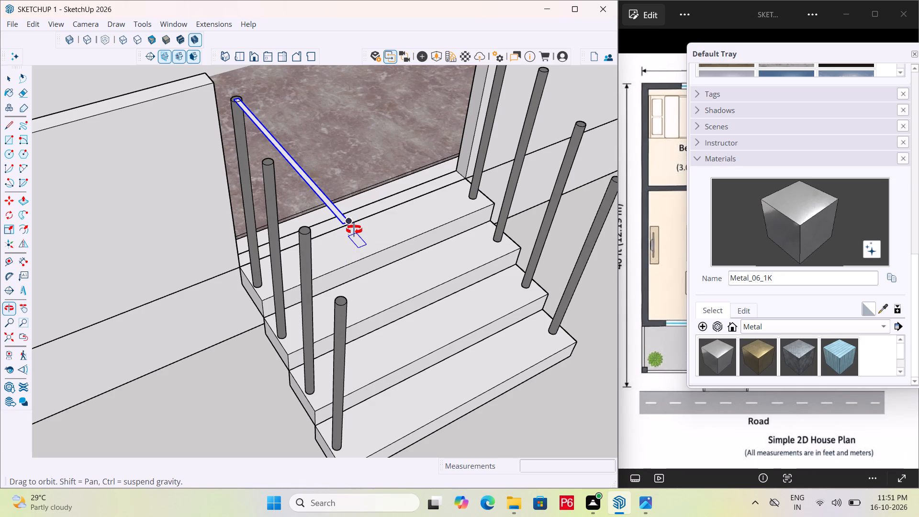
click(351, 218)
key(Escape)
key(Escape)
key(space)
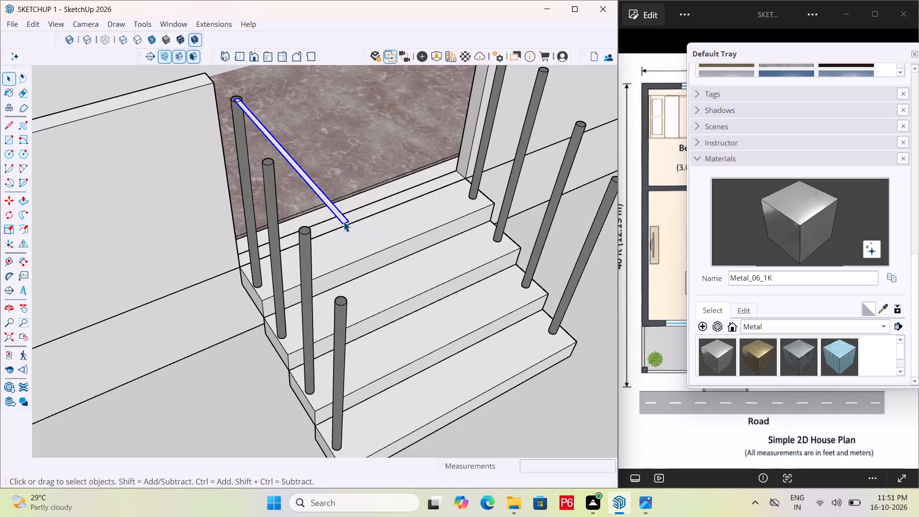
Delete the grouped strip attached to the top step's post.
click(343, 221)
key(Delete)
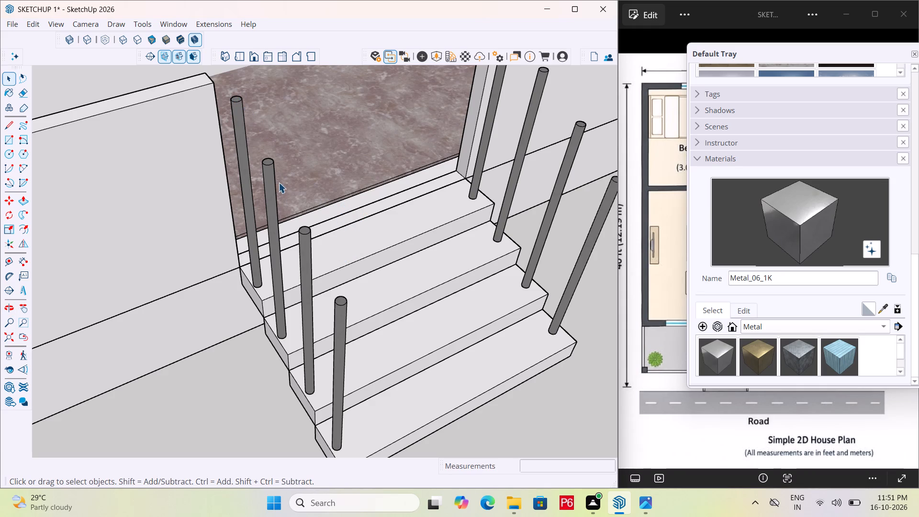
Save the model and draw a straight line from the top step's post top down to the bottom step's post top.
key(ctrl+s)
key(ctrl+s)
key(ctrl+s)
key(ctrl+s)
middle_drag(253, 177, 327, 180)
scroll(253, 177, down, 1)
key(l)
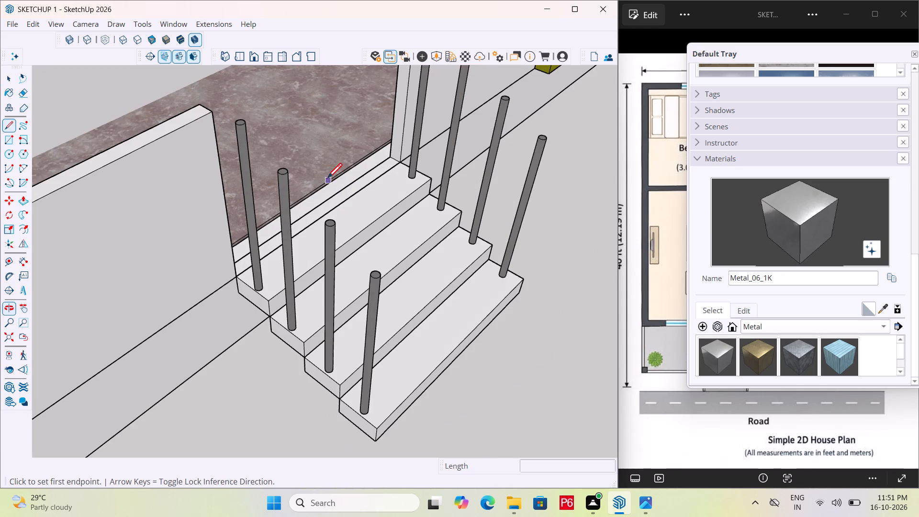
click(241, 125)
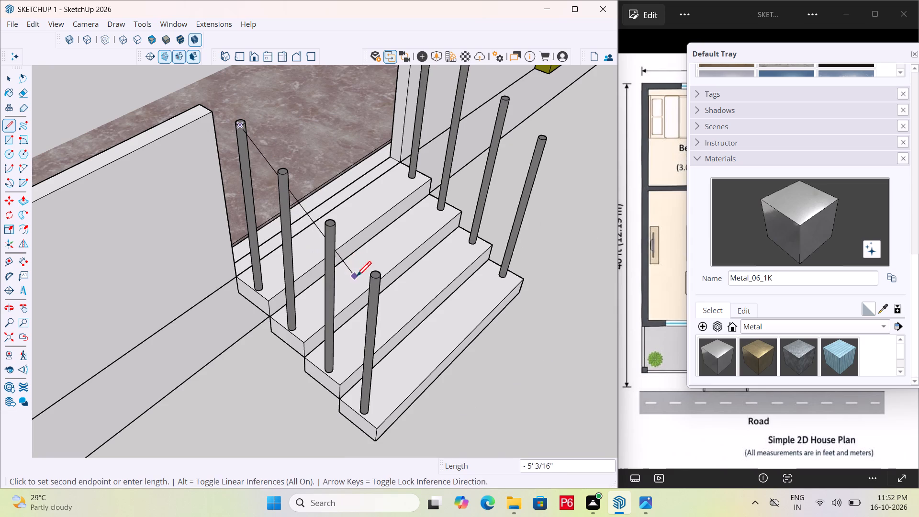
click(379, 280)
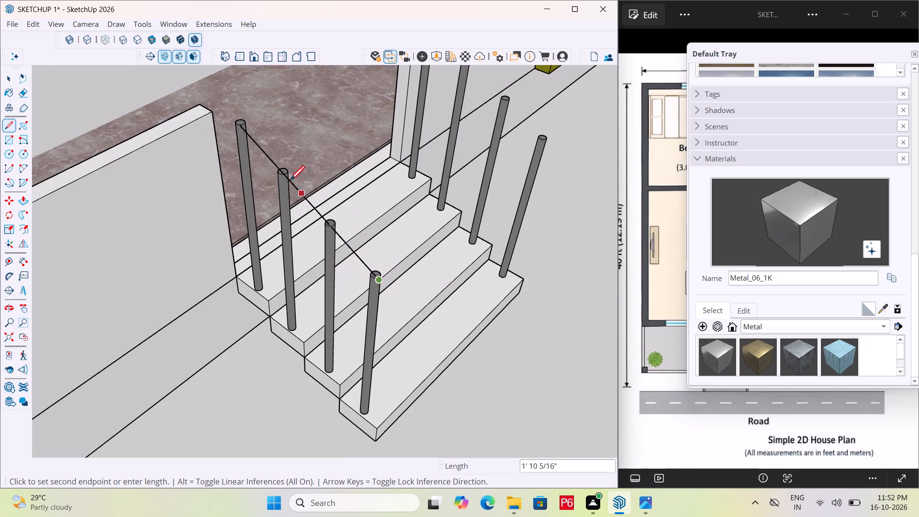
key(Escape)
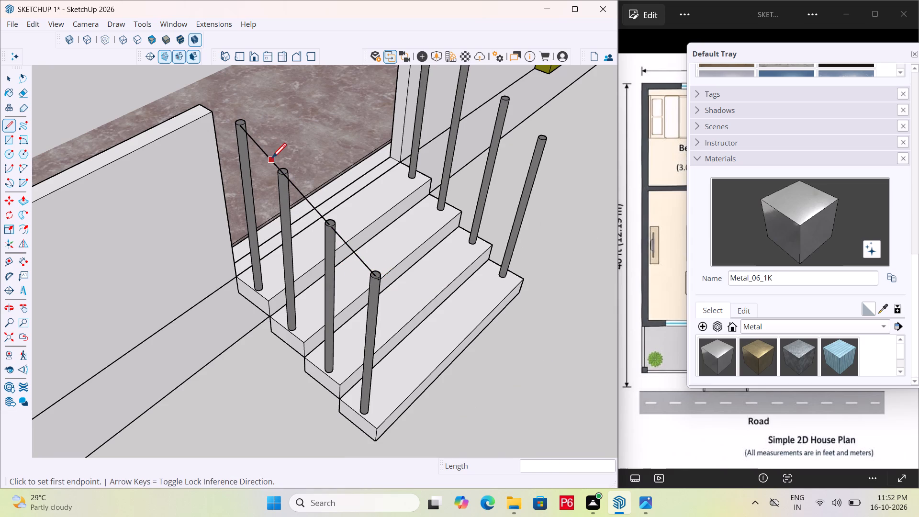
key(space)
Examine the sloping line along the post tops from both sides, especially where it meets the top step's post.
scroll(231, 120, up, 10)
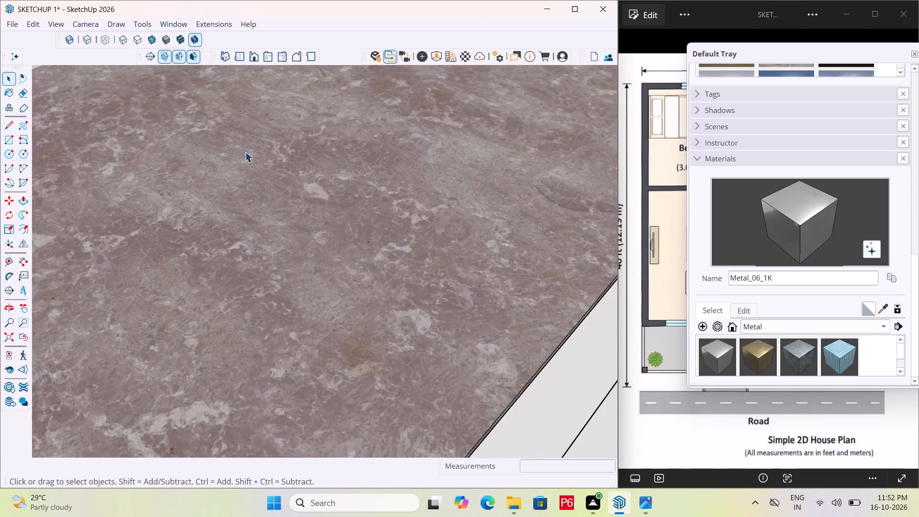
scroll(224, 159, down, 7)
middle_drag(231, 197, 188, 202)
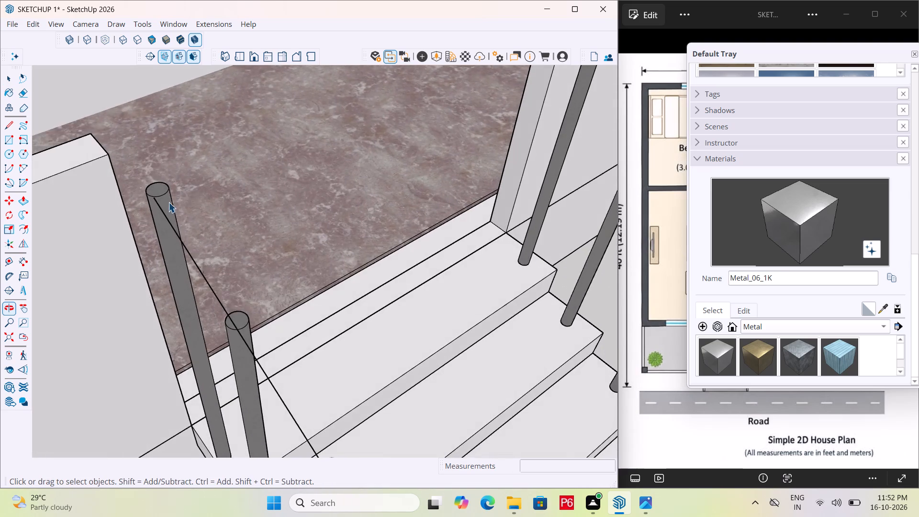
scroll(138, 199, up, 5)
scroll(189, 210, down, 5)
scroll(215, 209, up, 5)
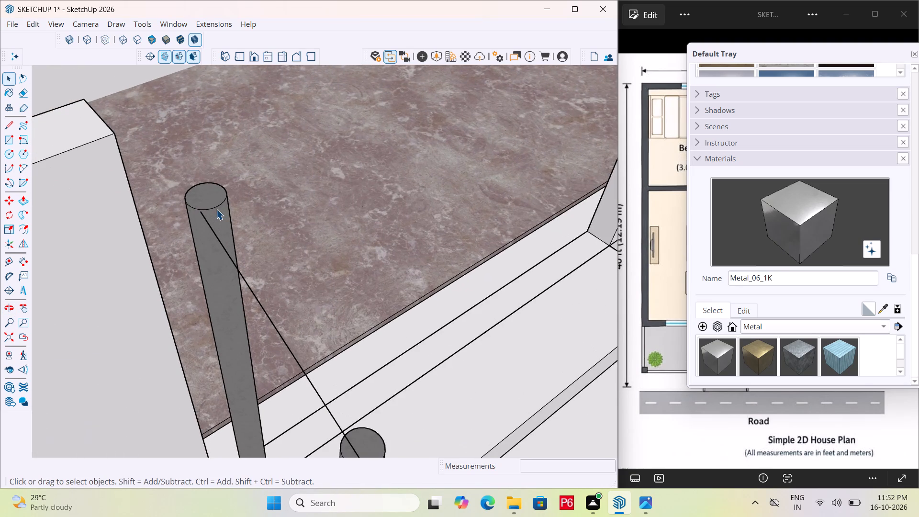
scroll(216, 209, up, 6)
scroll(239, 210, down, 1)
middle_drag(237, 210, 0, 193)
scroll(0, 193, down, 1)
scroll(402, 186, down, 7)
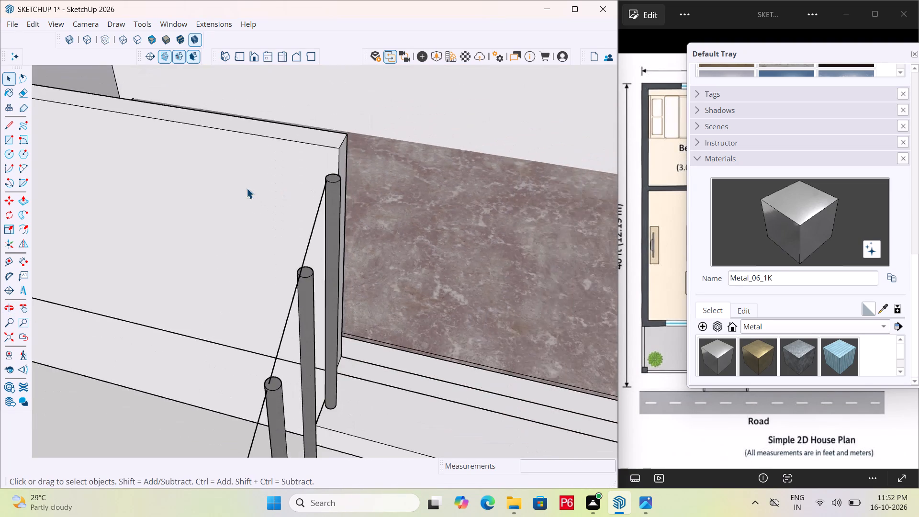
middle_drag(312, 188, 89, 183)
scroll(347, 190, up, 6)
middle_drag(141, 215, 486, 238)
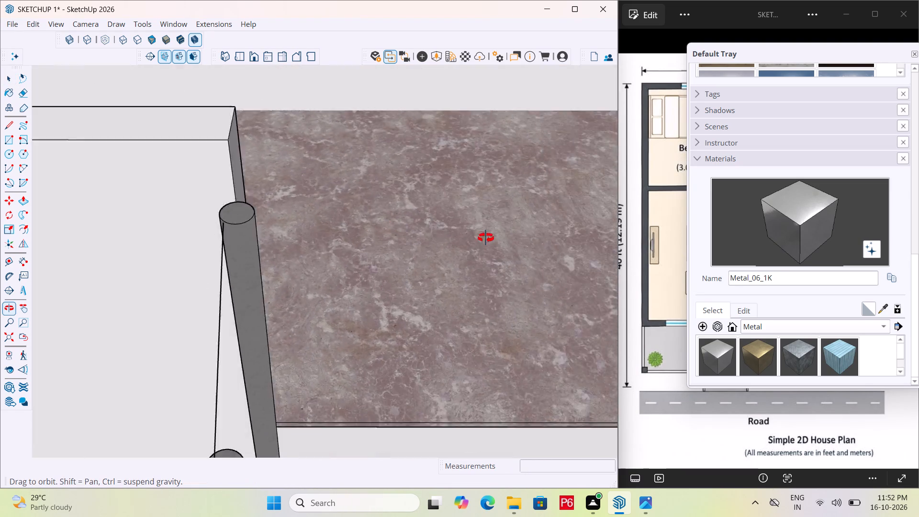
middle_drag(486, 238, 557, 230)
scroll(258, 164, down, 13)
middle_drag(256, 204, 359, 246)
scroll(345, 247, up, 2)
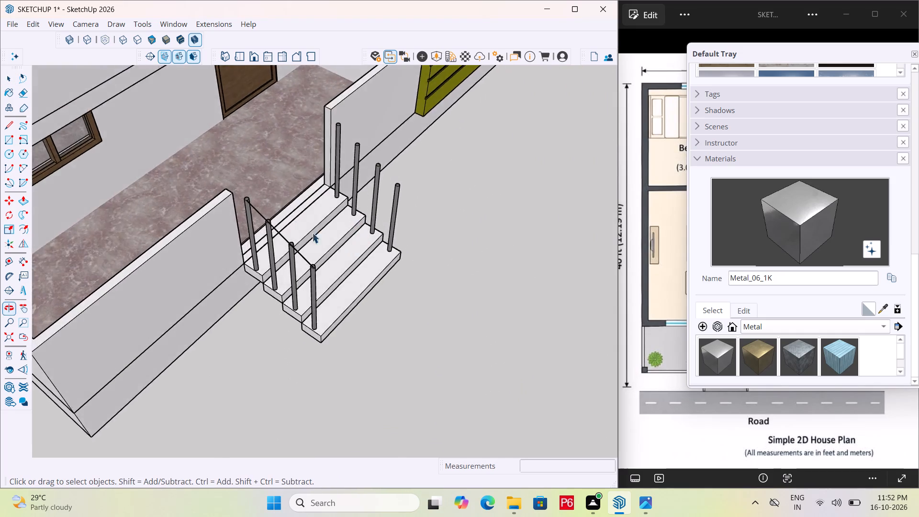
scroll(312, 233, up, 4)
scroll(174, 166, up, 17)
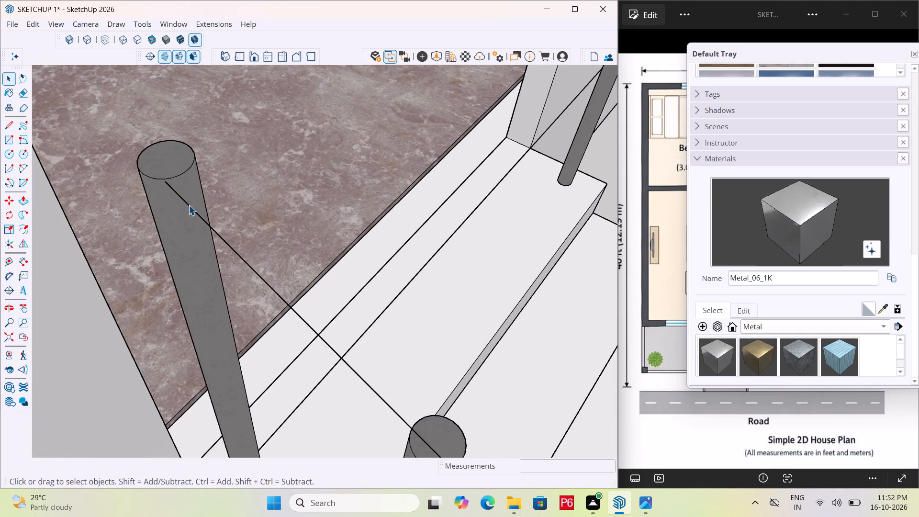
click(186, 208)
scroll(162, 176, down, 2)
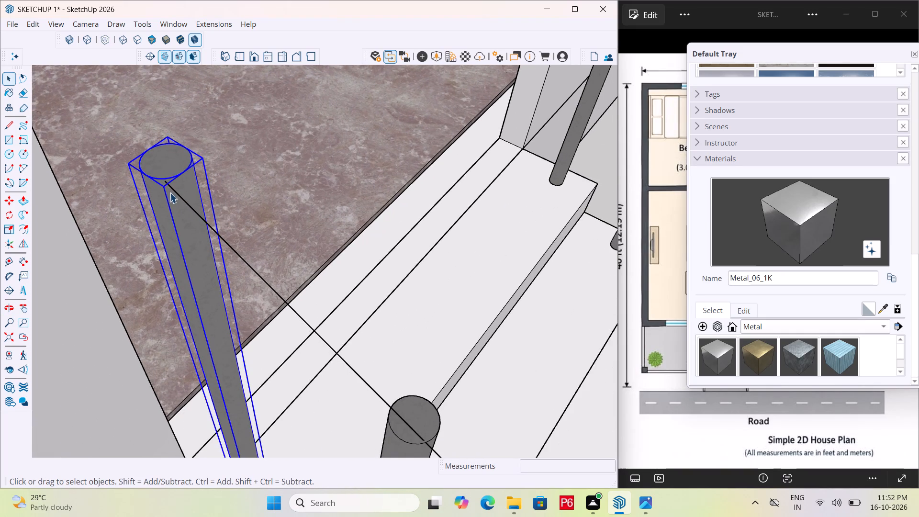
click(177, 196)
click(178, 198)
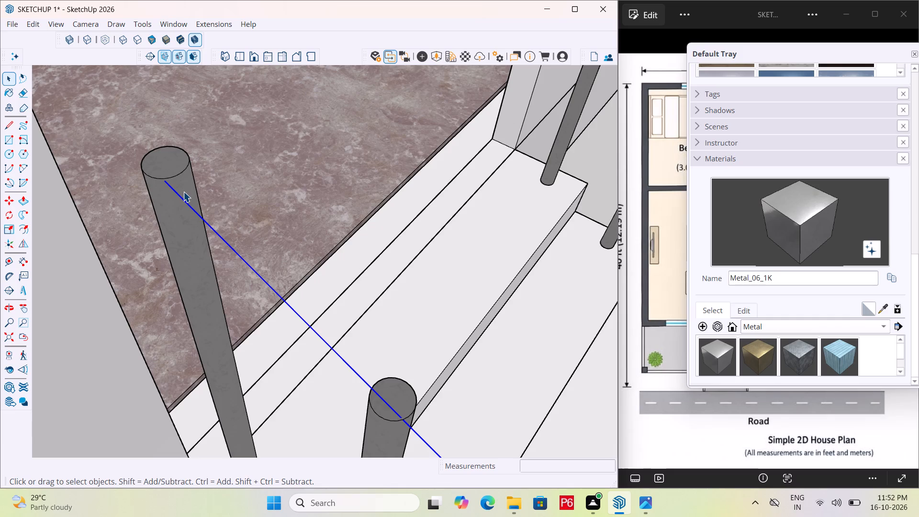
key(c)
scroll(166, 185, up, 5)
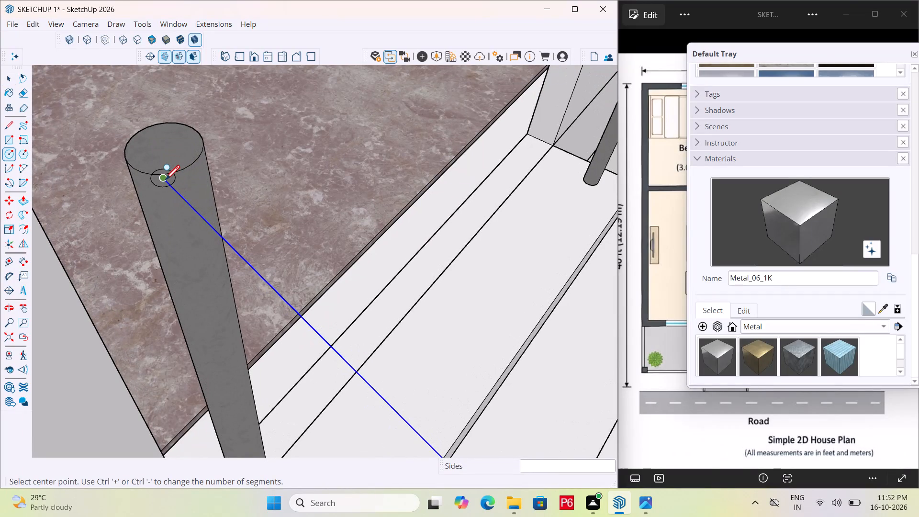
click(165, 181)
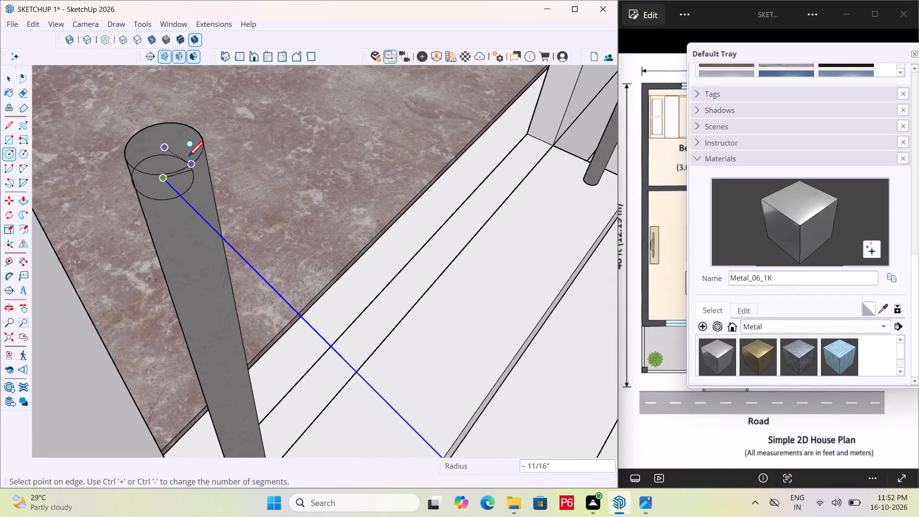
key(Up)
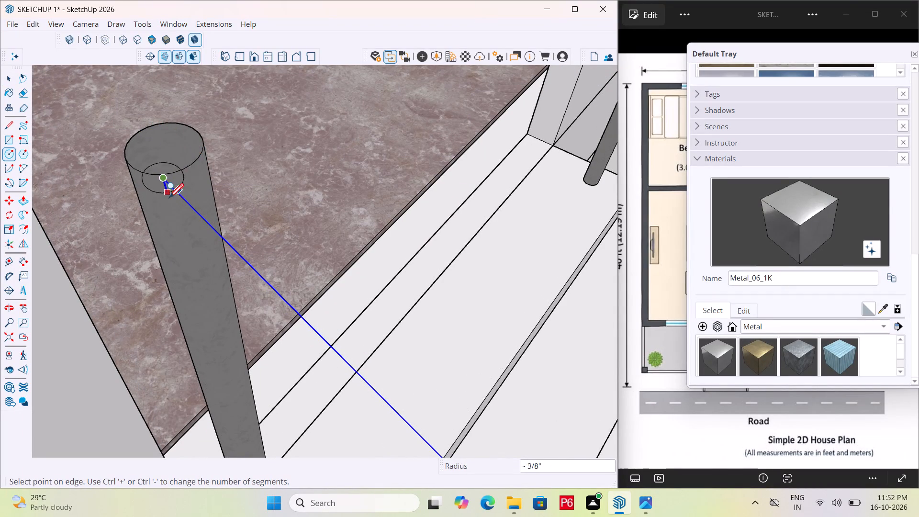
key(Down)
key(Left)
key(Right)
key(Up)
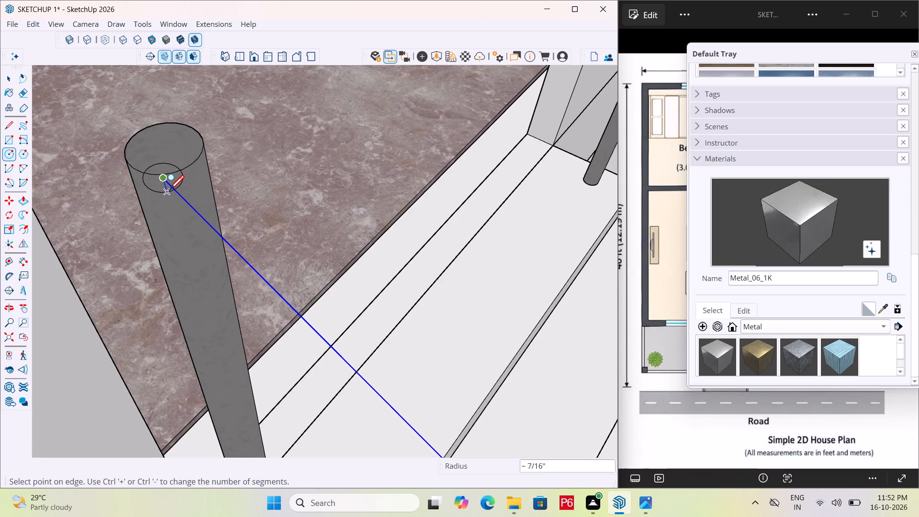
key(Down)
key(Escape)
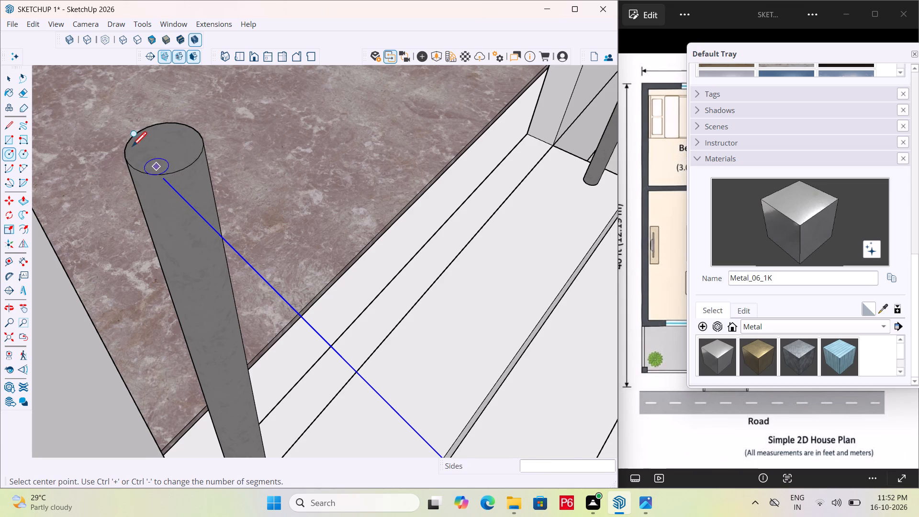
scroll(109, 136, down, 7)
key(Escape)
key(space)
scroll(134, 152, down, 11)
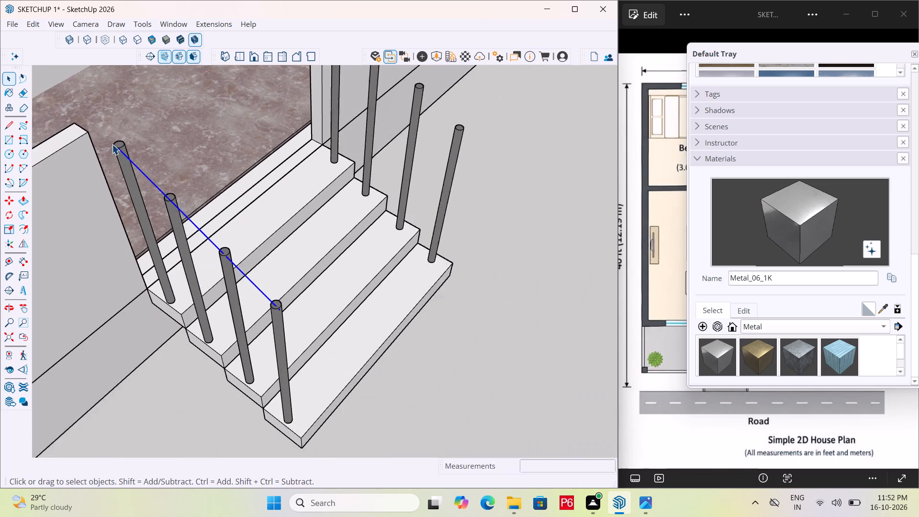
Save the model with the sloping line along the posts.
key(ctrl+s)
key(ctrl+s)
key(ctrl+s)
key(ctrl+s)
key(ctrl+s)
key(ctrl+s)
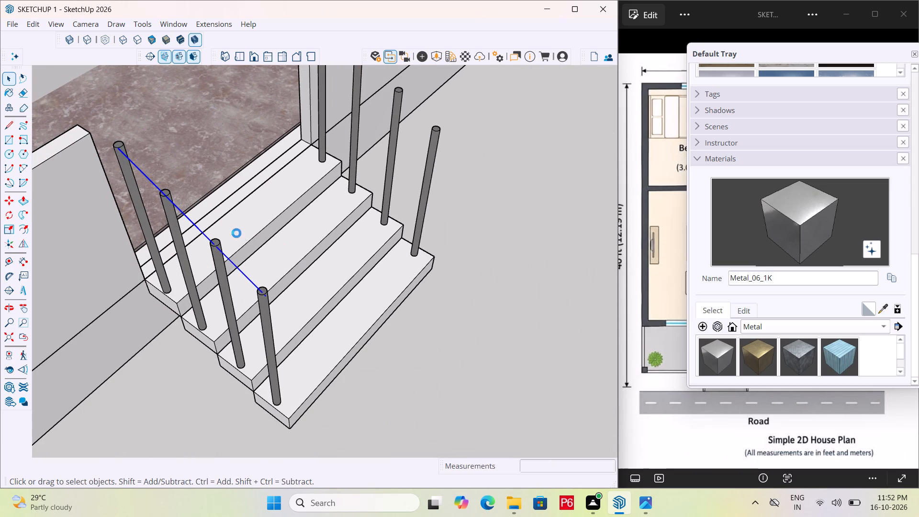
Examine how the sloping line's lower end meets the top of the bottom step's post.
scroll(229, 270, up, 10)
scroll(303, 314, up, 5)
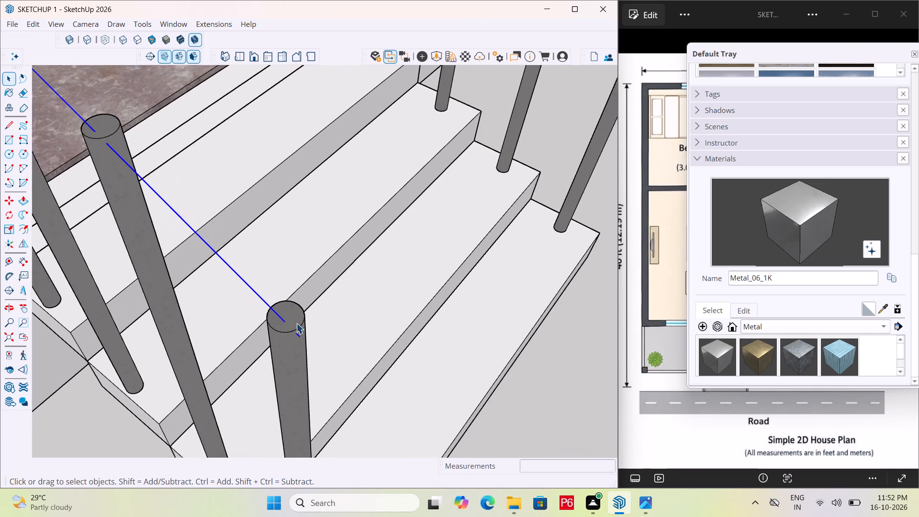
scroll(296, 323, up, 4)
click(256, 299)
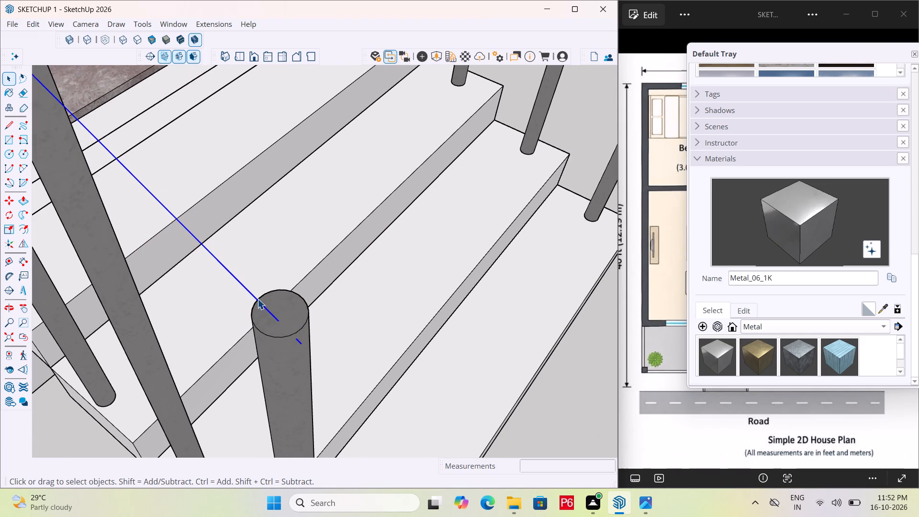
scroll(294, 337, up, 9)
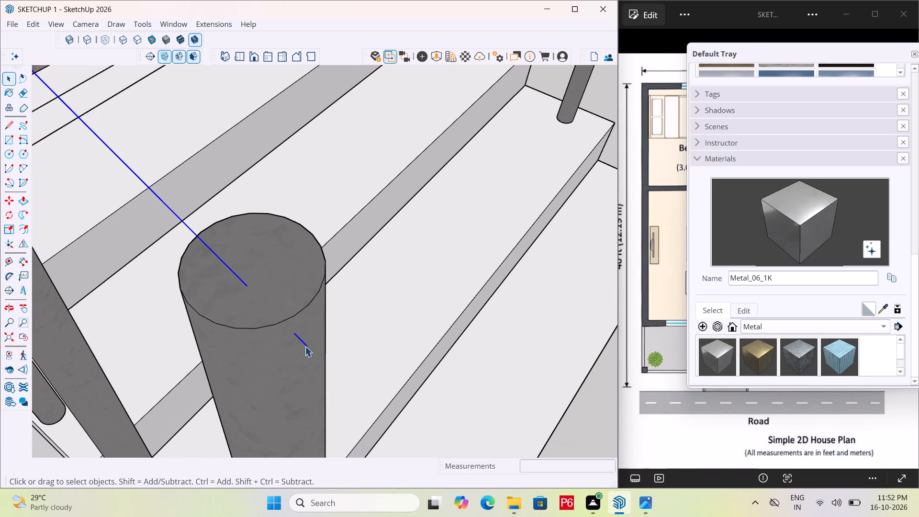
click(307, 345)
drag(307, 346, 303, 344)
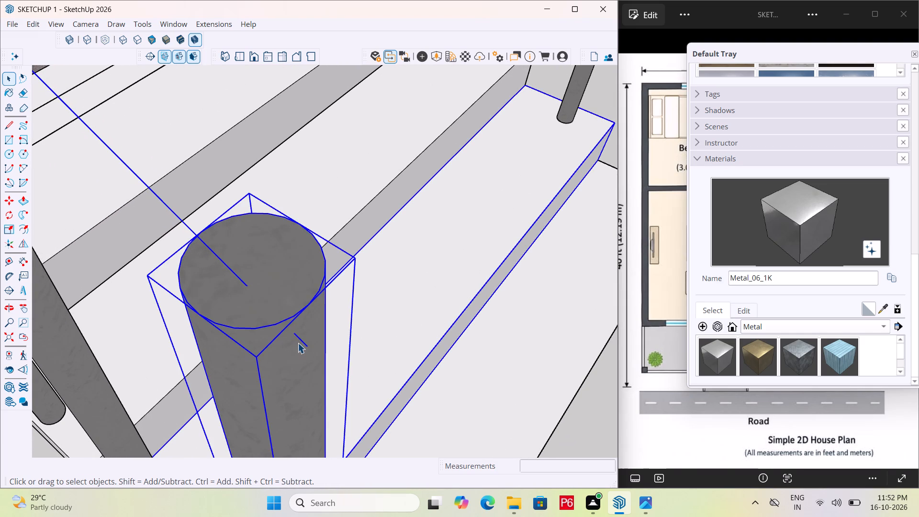
scroll(198, 189, down, 6)
Switch to Photos, bring up the simple 2D house plan and enlarge it beside the model.
click(650, 393)
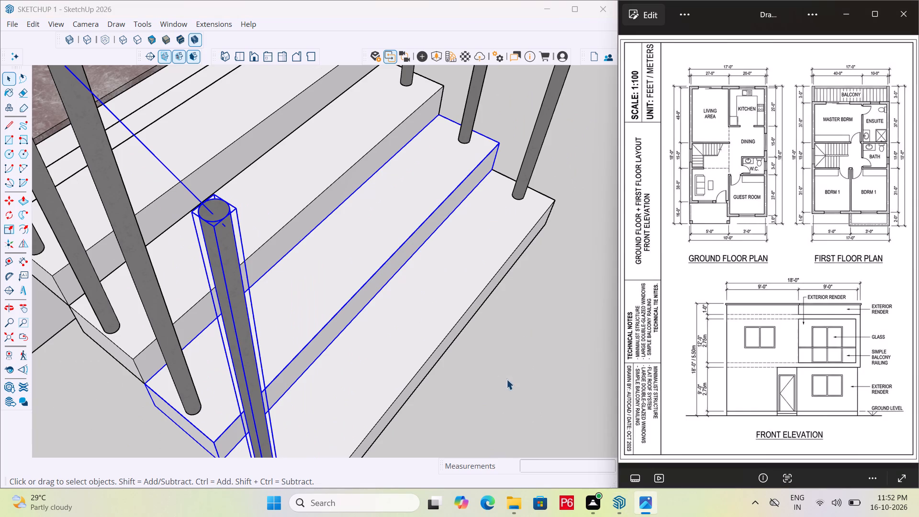
click(907, 251)
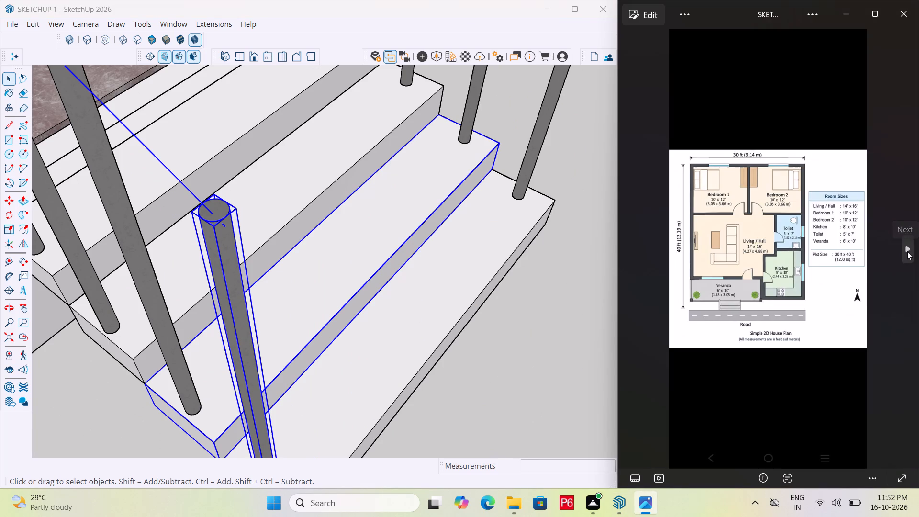
scroll(444, 193, down, 3)
scroll(810, 229, up, 6)
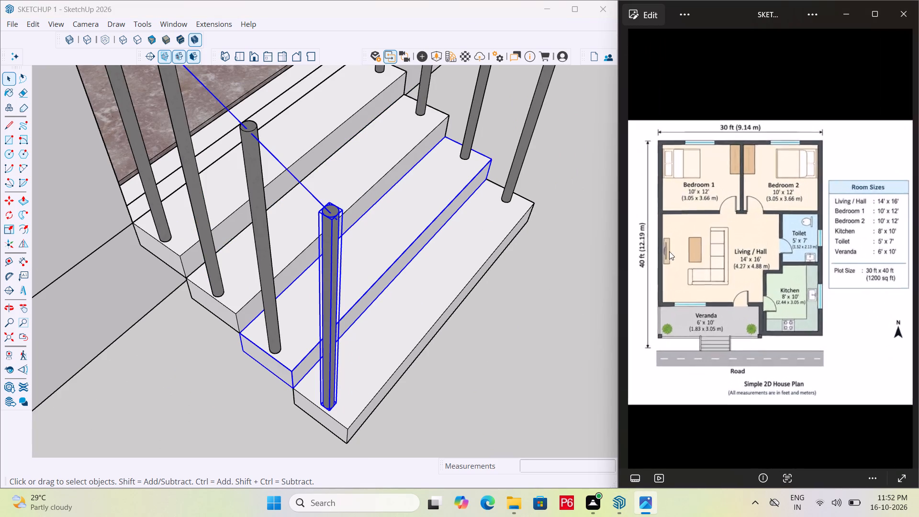
scroll(669, 251, up, 4)
Return to SketchUp, clear the selection, close the Default Tray and save the model.
double_click(513, 288)
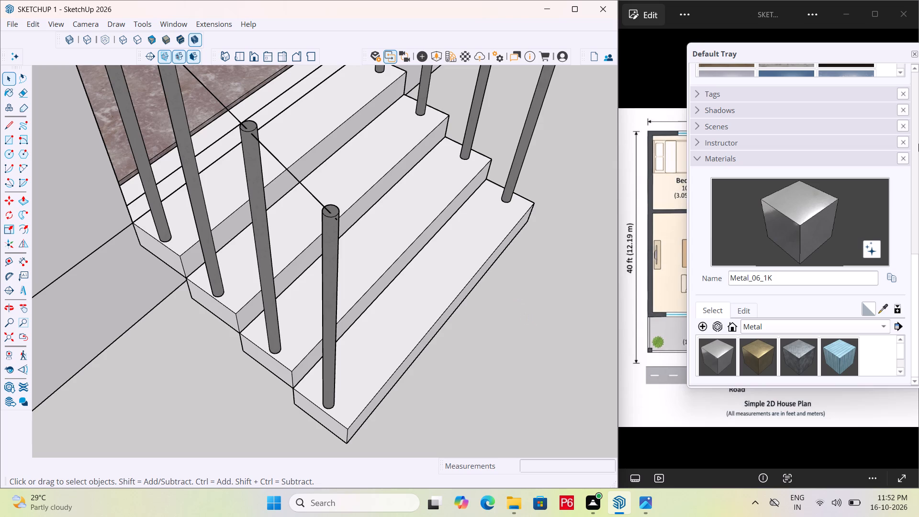
click(912, 55)
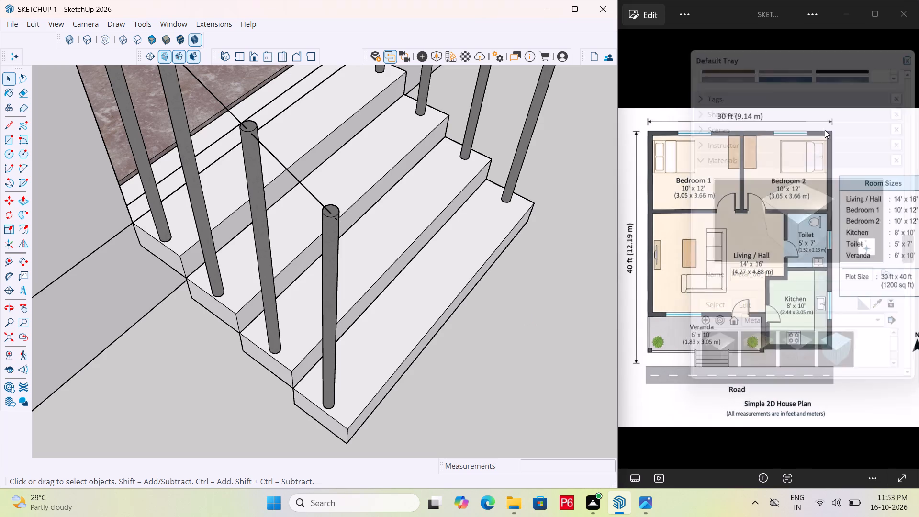
key(space)
click(544, 298)
key(ctrl+s)
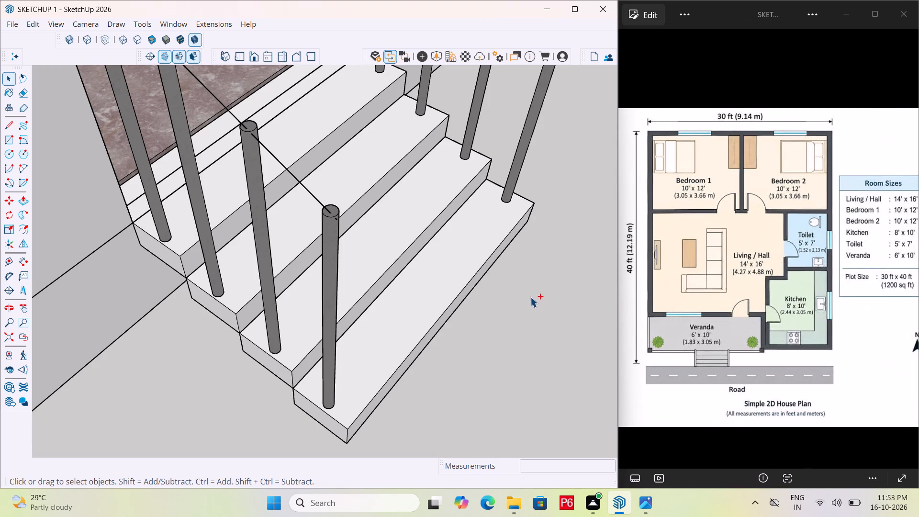
key(ctrl+s)
key(ctrl+s)
key(ctrl+s)
key(ctrl+s)
key(ctrl+s)
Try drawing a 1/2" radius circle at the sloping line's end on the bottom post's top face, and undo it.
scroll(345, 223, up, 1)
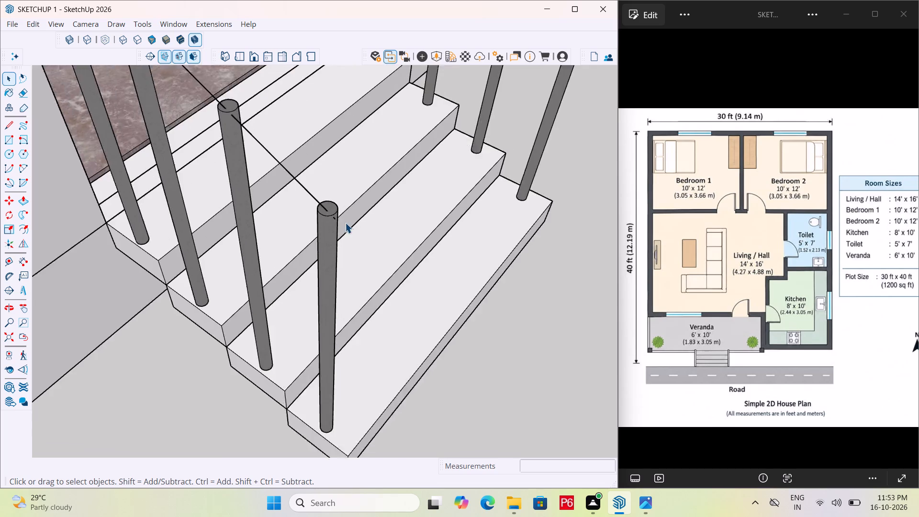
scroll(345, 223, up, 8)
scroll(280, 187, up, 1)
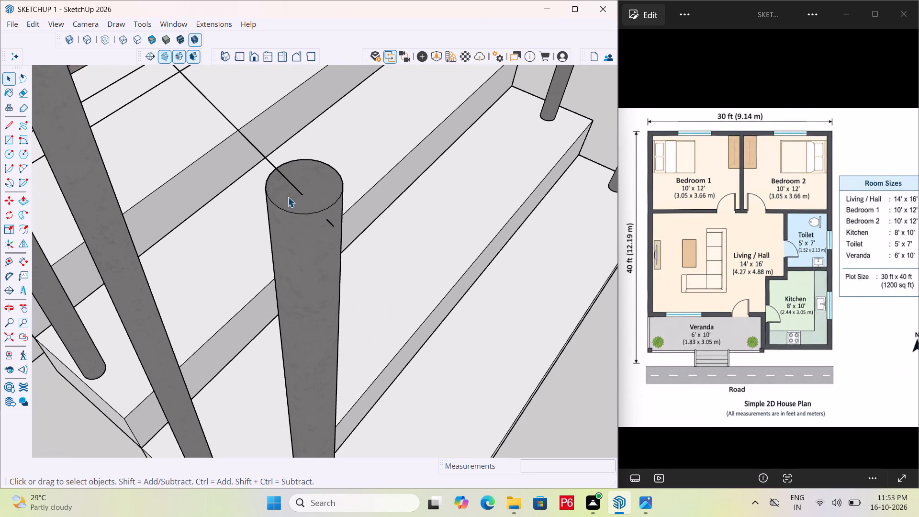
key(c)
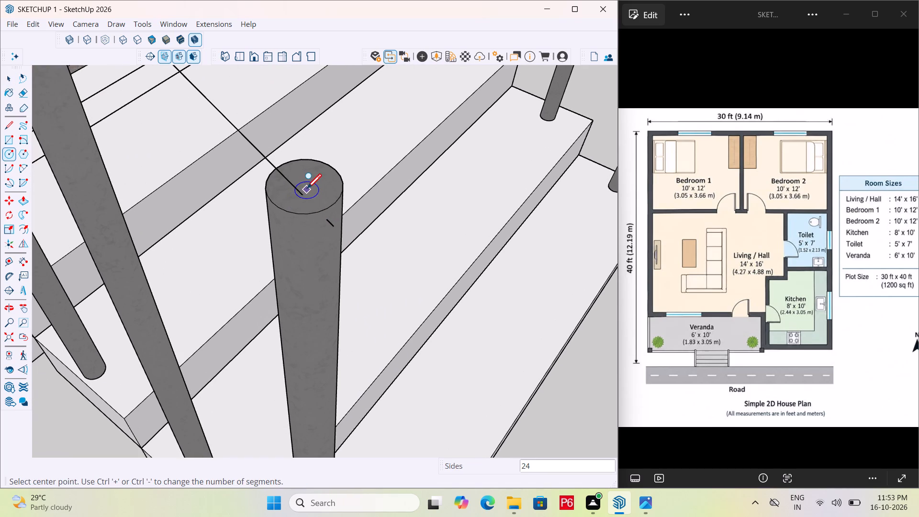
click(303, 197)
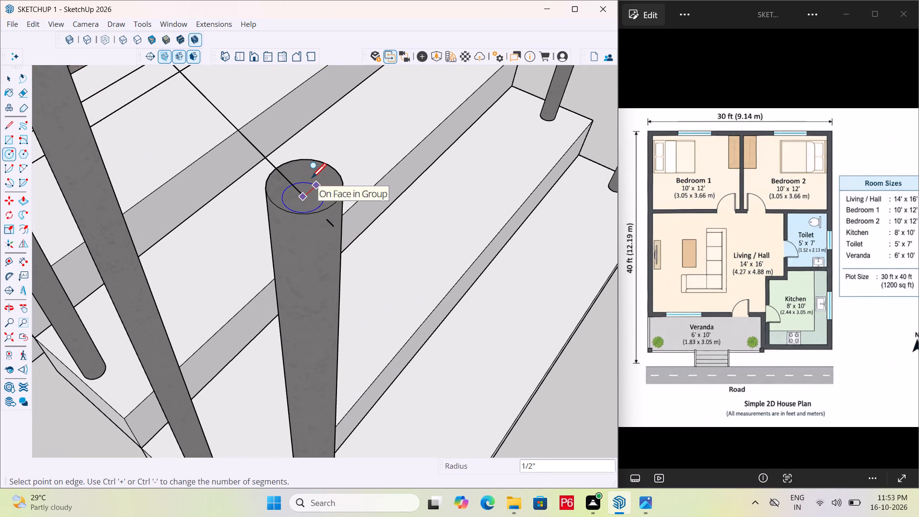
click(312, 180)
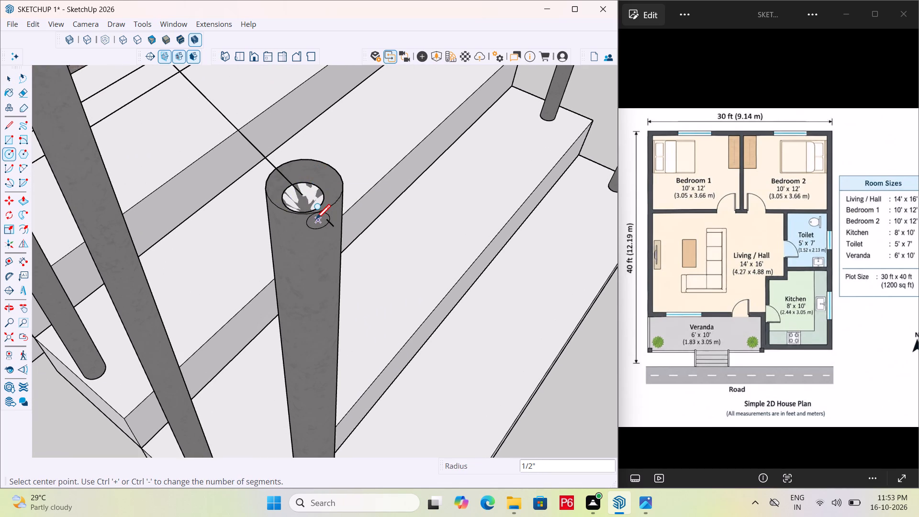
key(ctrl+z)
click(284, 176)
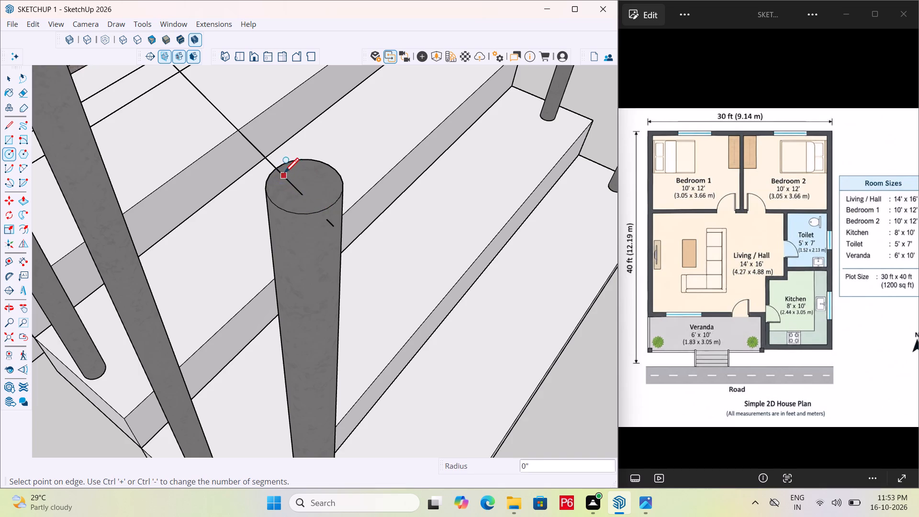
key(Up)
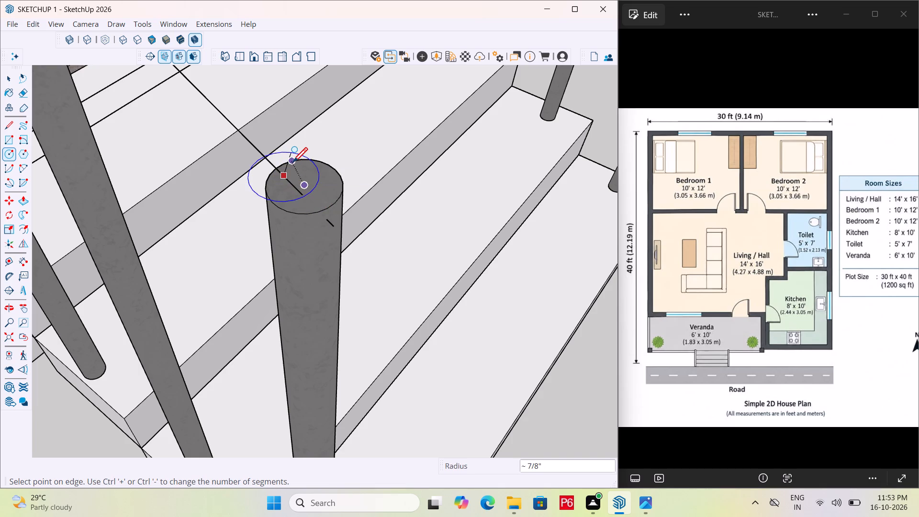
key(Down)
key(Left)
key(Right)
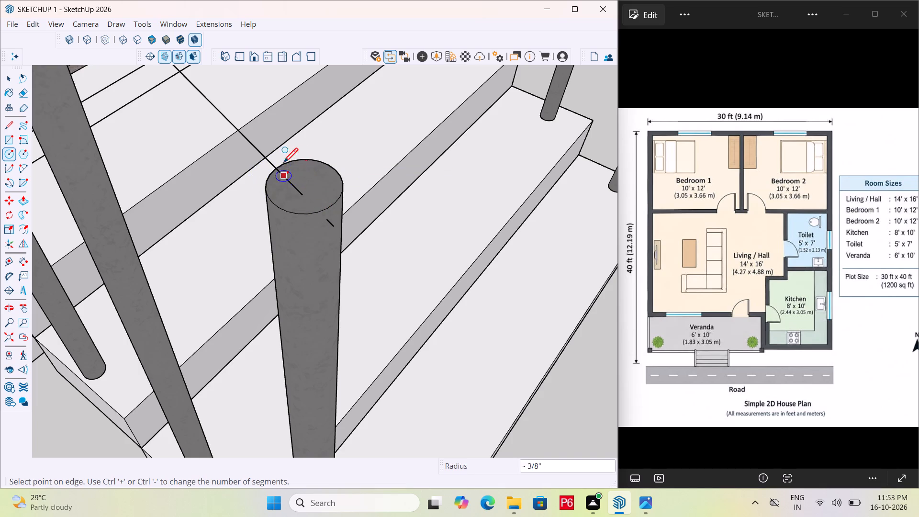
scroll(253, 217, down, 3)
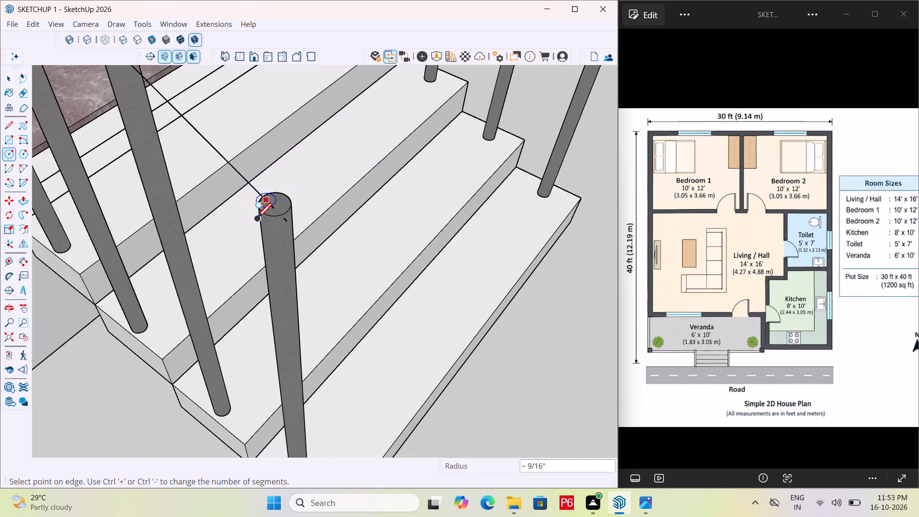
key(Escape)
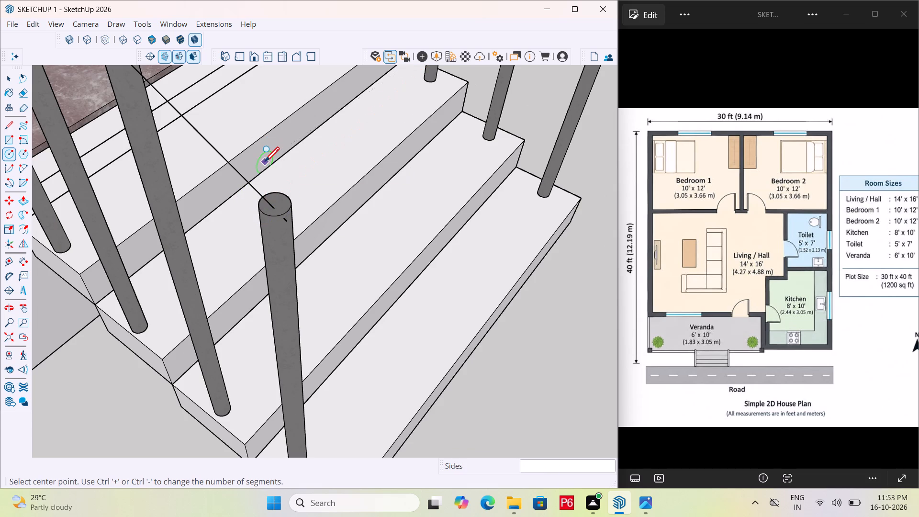
Save the model.
key(ctrl+s)
key(ctrl+s)
key(ctrl+s)
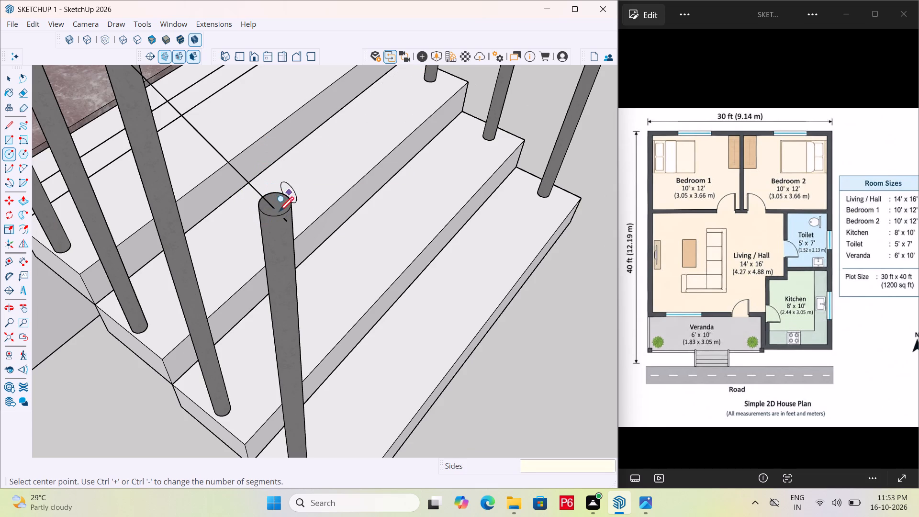
Select the sloping line where it emerges from the bottom step's post, and save the model.
key(space)
middle_drag(303, 241, 270, 213)
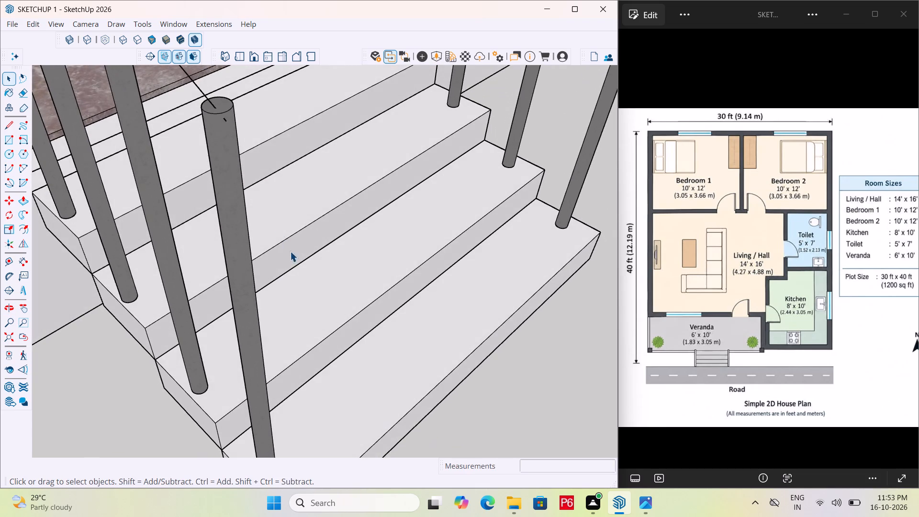
scroll(203, 99, up, 11)
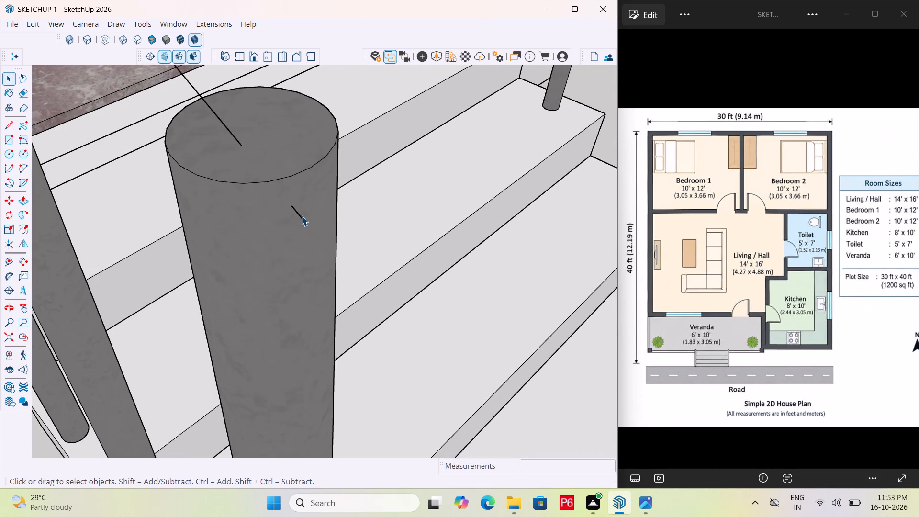
click(301, 219)
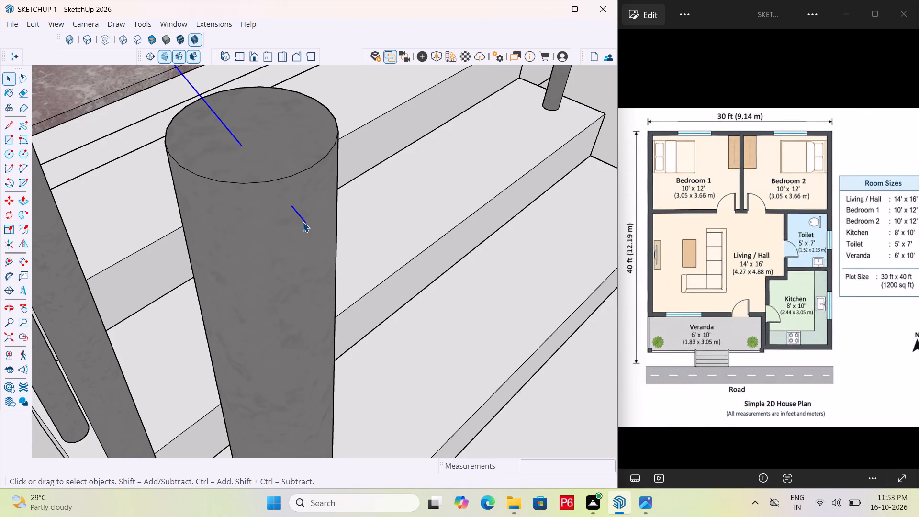
scroll(303, 224, down, 14)
scroll(377, 244, down, 12)
key(ctrl+s)
key(ctrl+s)
key(ctrl+s)
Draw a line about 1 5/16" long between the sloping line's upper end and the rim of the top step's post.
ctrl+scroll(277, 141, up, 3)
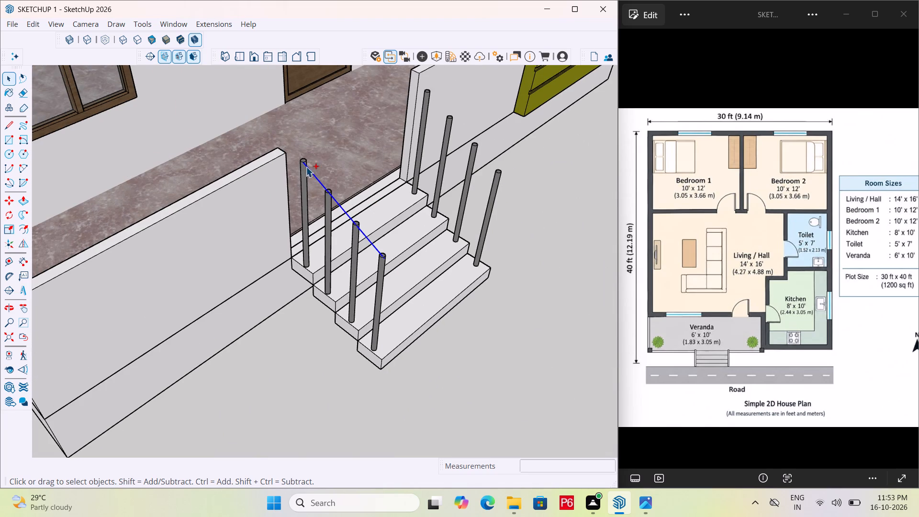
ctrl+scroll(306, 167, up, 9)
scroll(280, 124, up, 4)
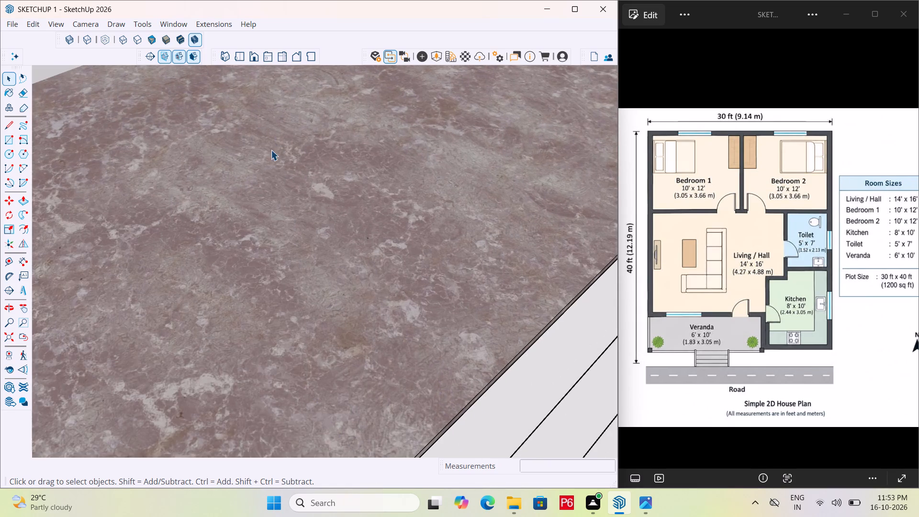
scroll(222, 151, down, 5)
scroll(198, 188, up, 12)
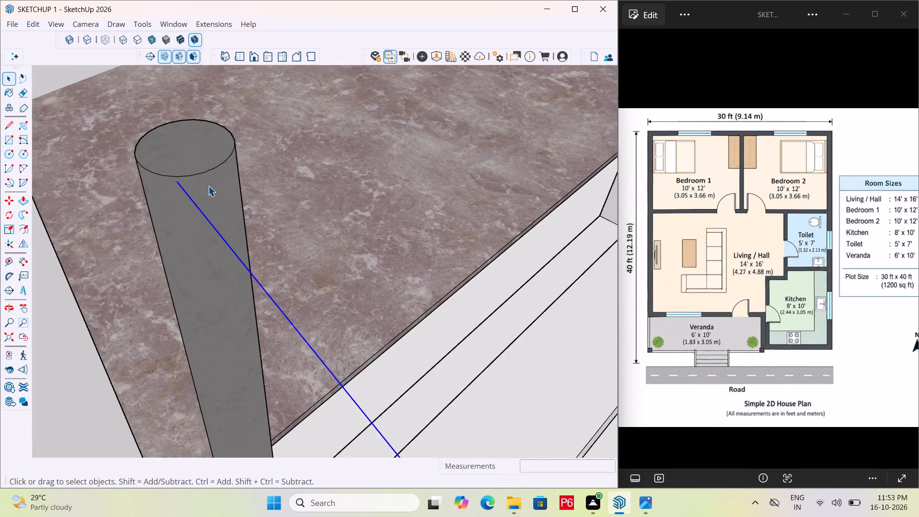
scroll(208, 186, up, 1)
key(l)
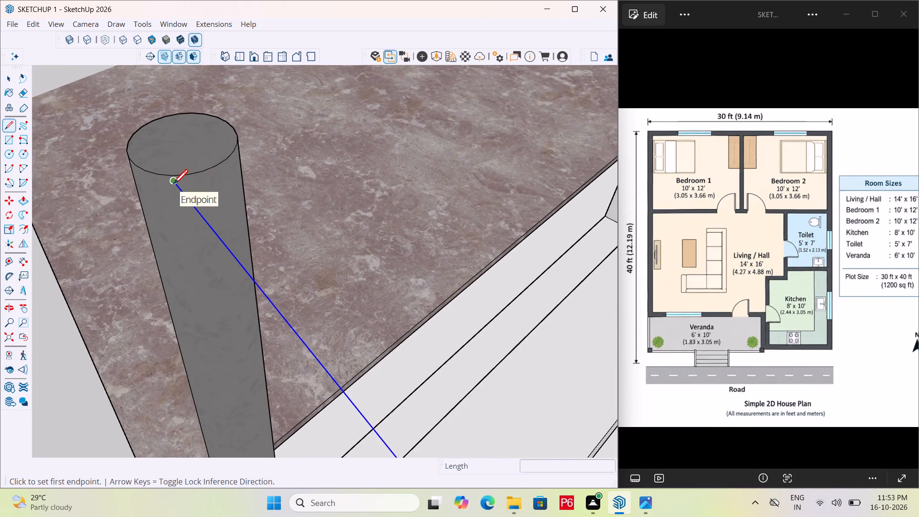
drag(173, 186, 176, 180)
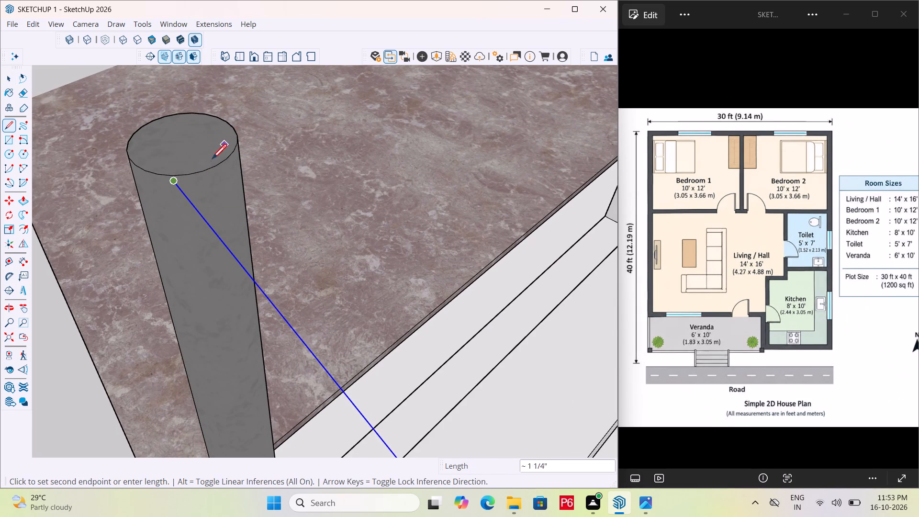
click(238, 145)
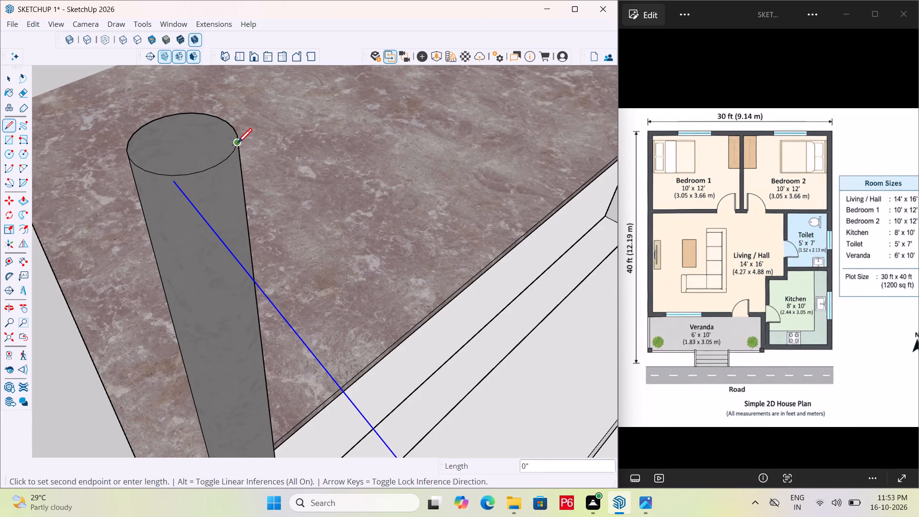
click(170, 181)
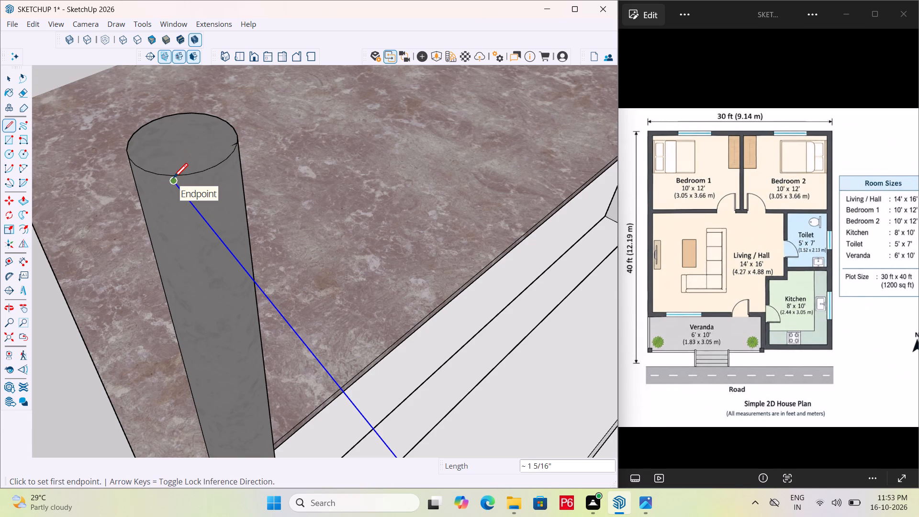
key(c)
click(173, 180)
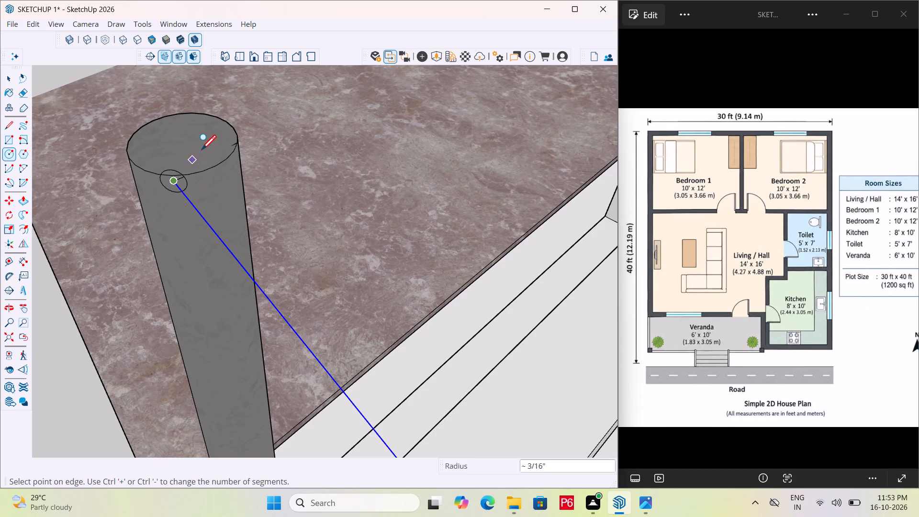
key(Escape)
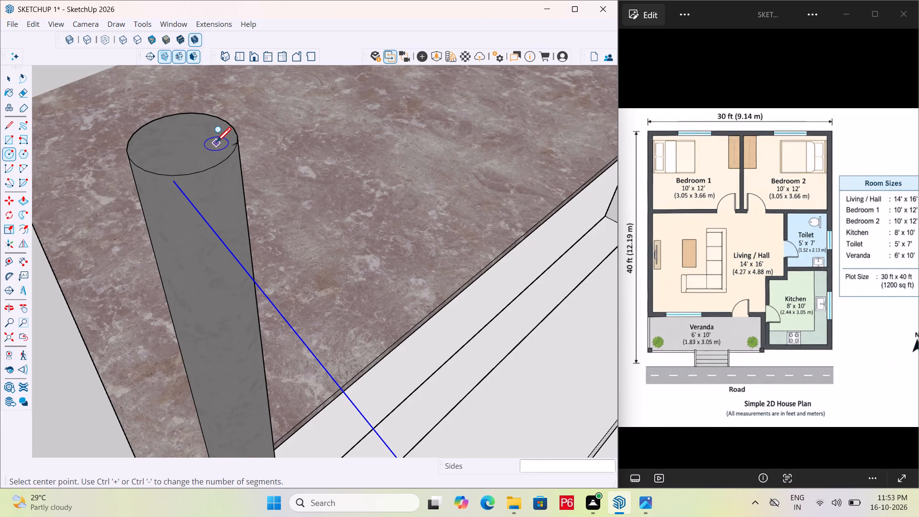
Undo the short line at the top post and the sloping line along the posts, and save the model.
key(ctrl+z)
key(ctrl+z)
scroll(151, 135, down, 17)
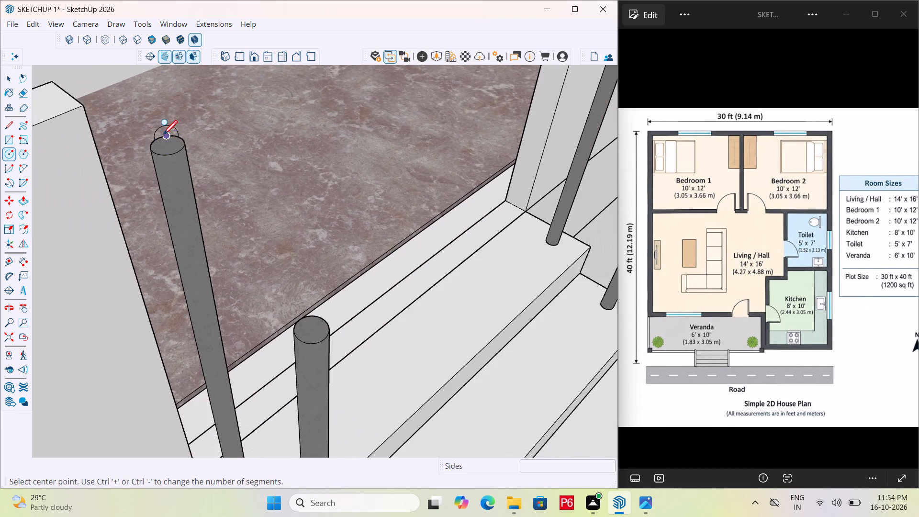
scroll(163, 136, down, 13)
middle_drag(259, 214, 247, 194)
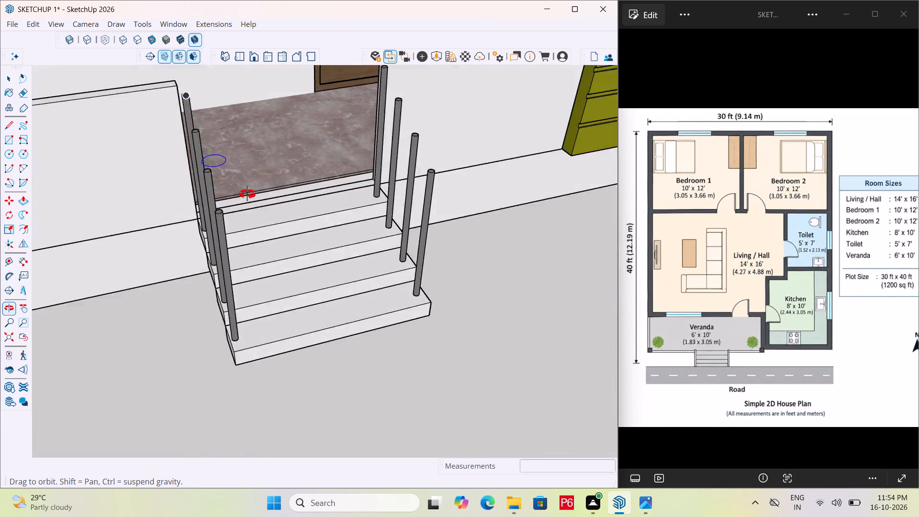
middle_drag(247, 194, 348, 188)
key(space)
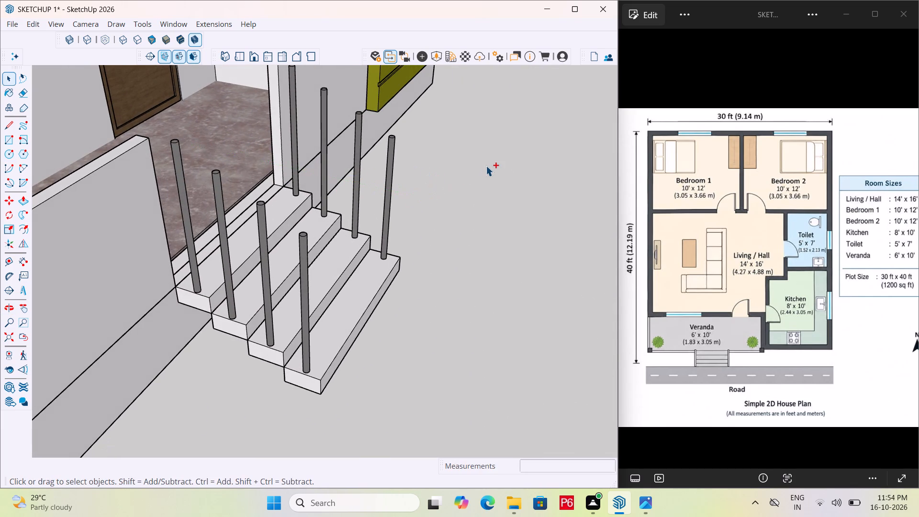
key(ctrl+s)
key(ctrl+s)
key(ctrl+s)
Examine the house exterior and the posts along the entrance steps from several angles.
scroll(462, 176, down, 5)
middle_drag(456, 180, 389, 175)
scroll(344, 194, down, 6)
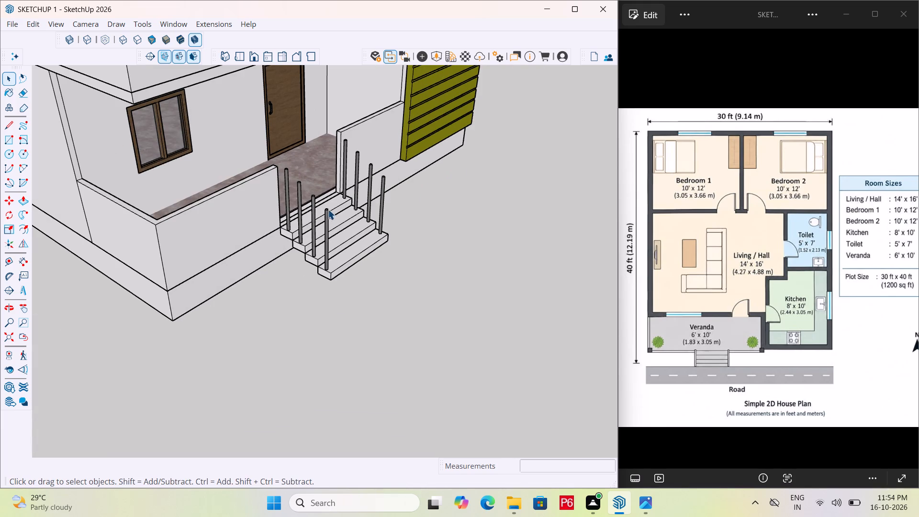
scroll(323, 242, down, 11)
middle_drag(325, 237, 413, 180)
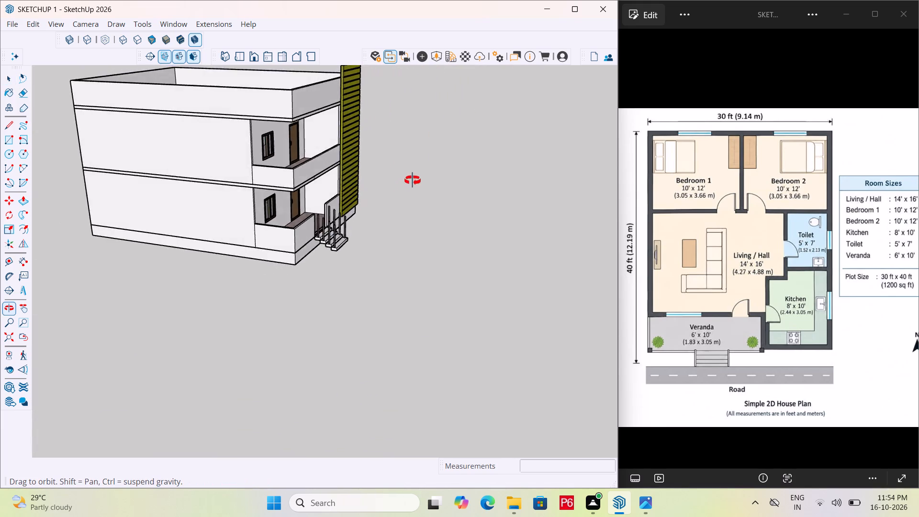
middle_drag(413, 180, 213, 195)
scroll(213, 195, up, 3)
middle_drag(371, 292, 480, 337)
scroll(484, 345, up, 7)
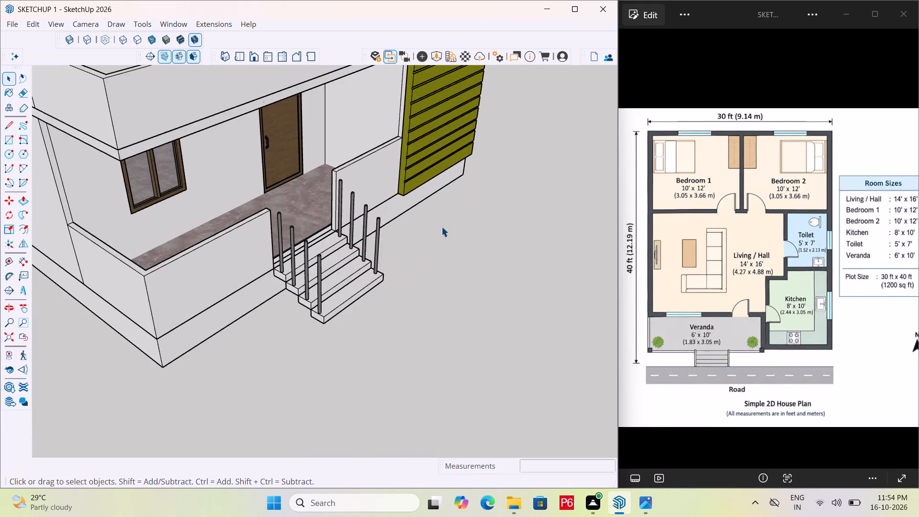
scroll(441, 226, up, 6)
scroll(190, 243, up, 1)
middle_drag(202, 243, 274, 271)
scroll(271, 268, up, 1)
scroll(109, 206, up, 5)
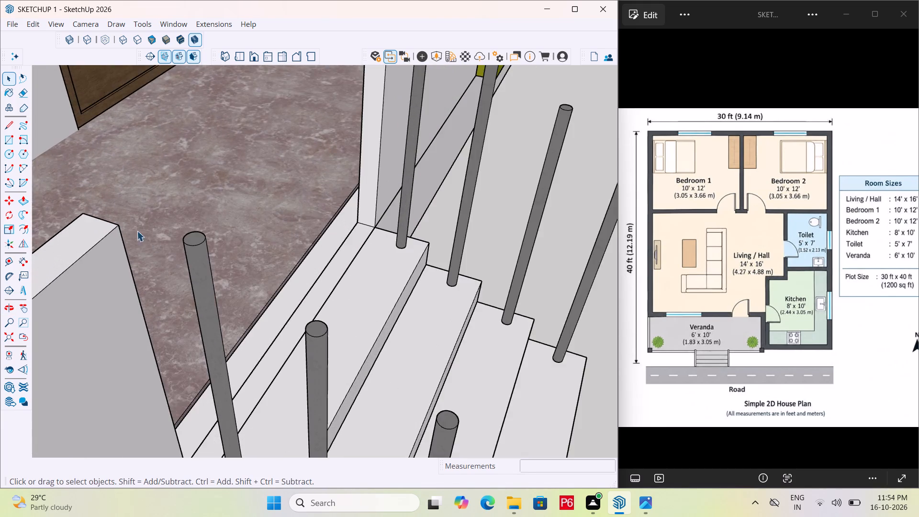
scroll(176, 248, up, 4)
scroll(221, 222, down, 6)
scroll(294, 211, down, 7)
scroll(208, 208, down, 4)
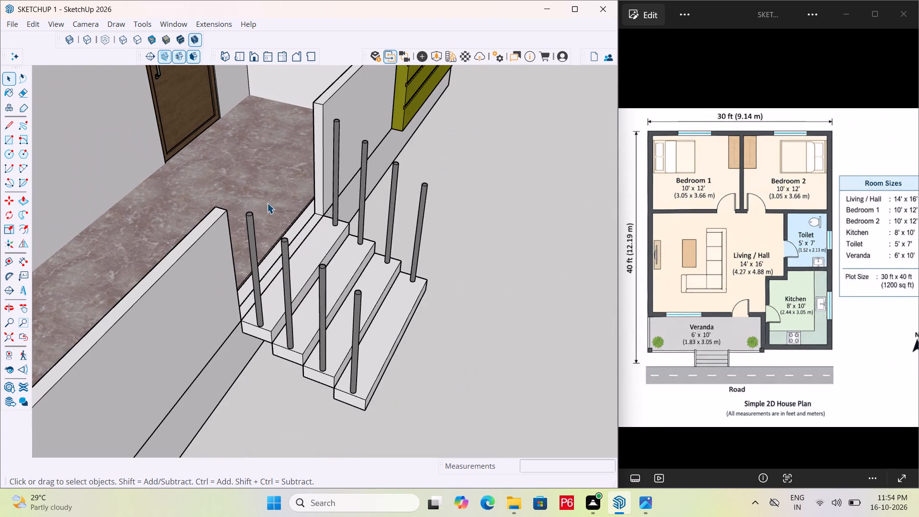
Draw a sloping line about 3' 2" long from the top step's post top to the bottom step's post top.
middle_drag(268, 204, 321, 193)
scroll(321, 193, up, 1)
middle_drag(303, 193, 177, 248)
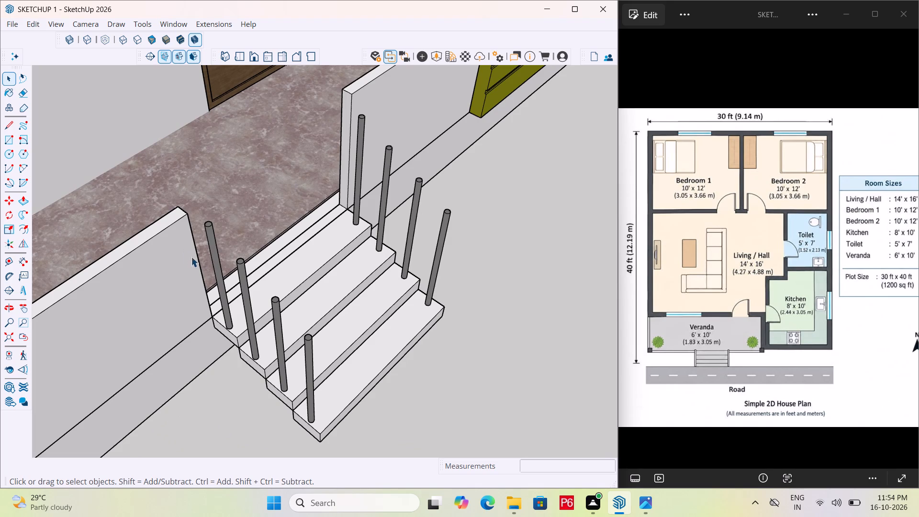
key(l)
scroll(213, 244, up, 12)
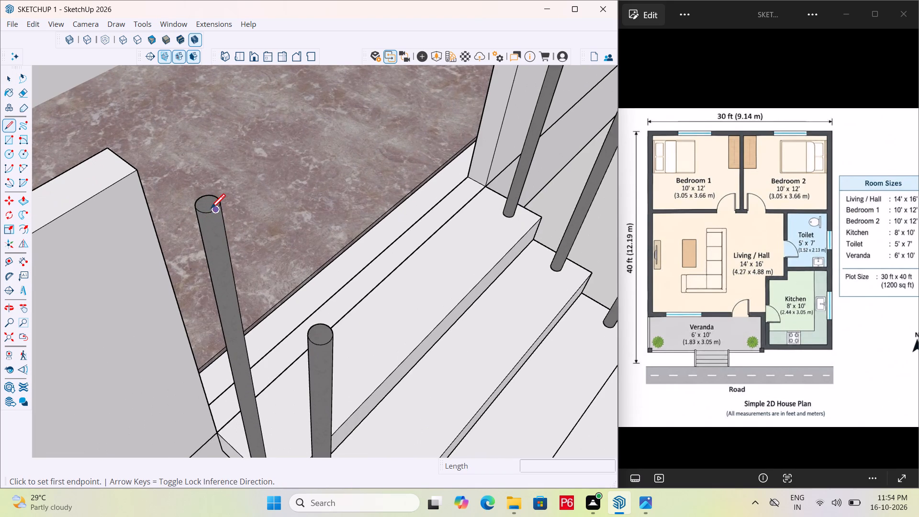
click(215, 214)
scroll(193, 213, down, 7)
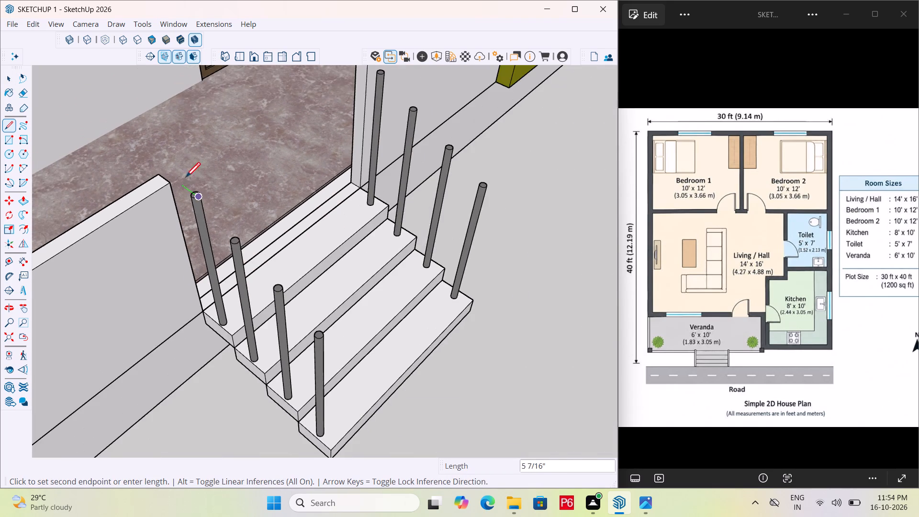
scroll(323, 333, up, 11)
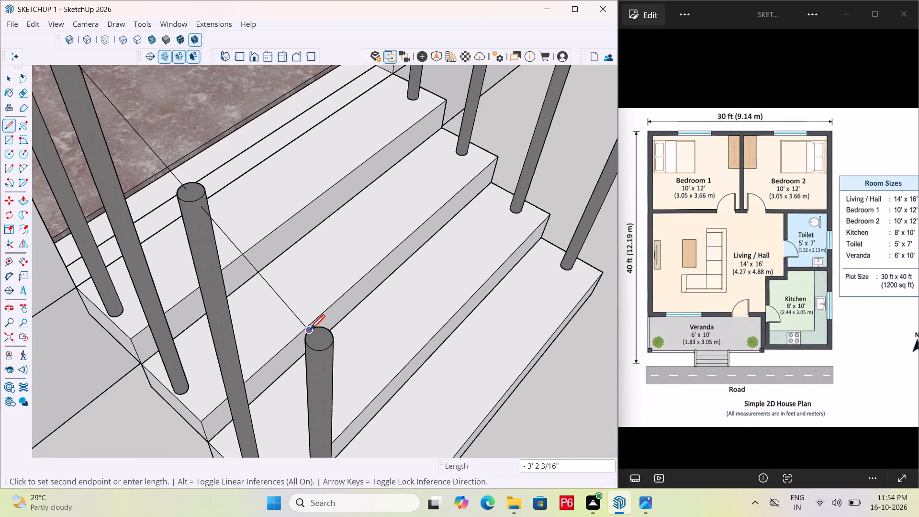
click(310, 331)
key(space)
scroll(278, 303, down, 6)
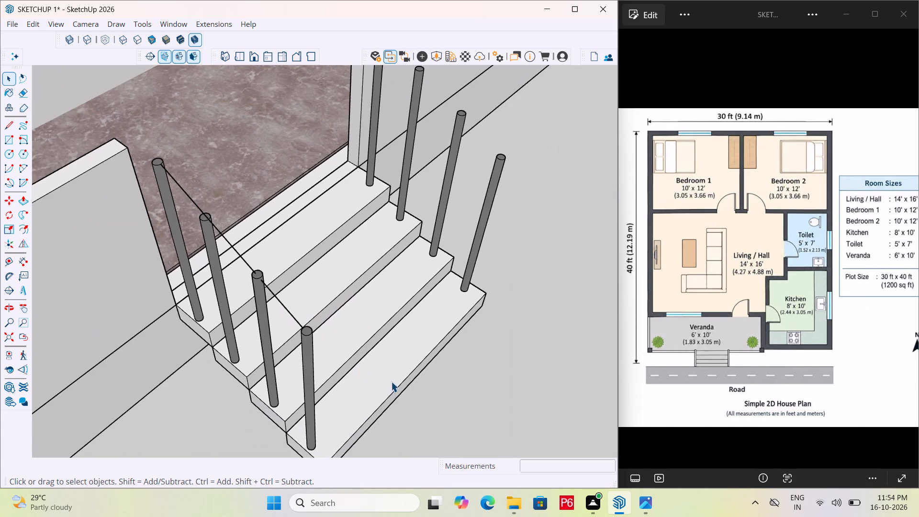
Draw a circle of about 9/16" radius centred on the sloping line's upper end at the top step's post.
scroll(173, 191, up, 11)
scroll(197, 157, down, 5)
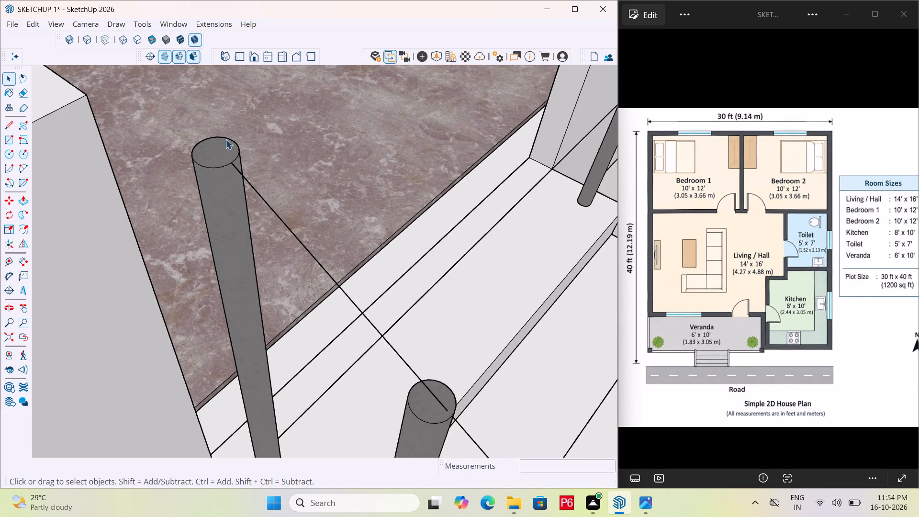
key(c)
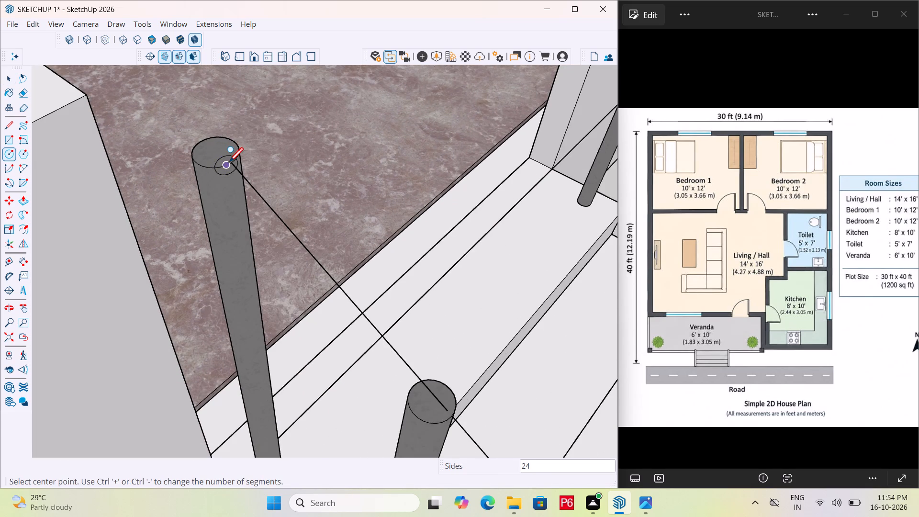
drag(230, 164, 232, 158)
scroll(239, 184, down, 1)
middle_drag(237, 181, 234, 177)
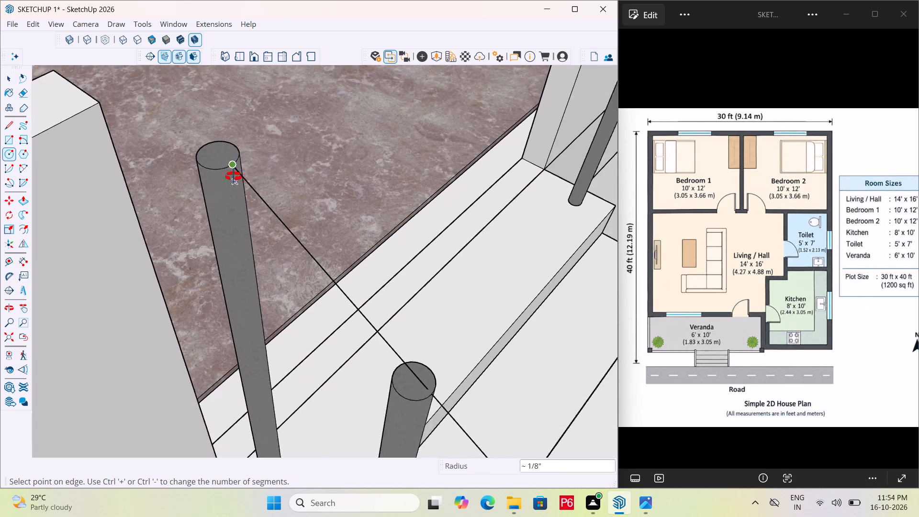
middle_drag(234, 177, 184, 85)
scroll(185, 86, down, 1)
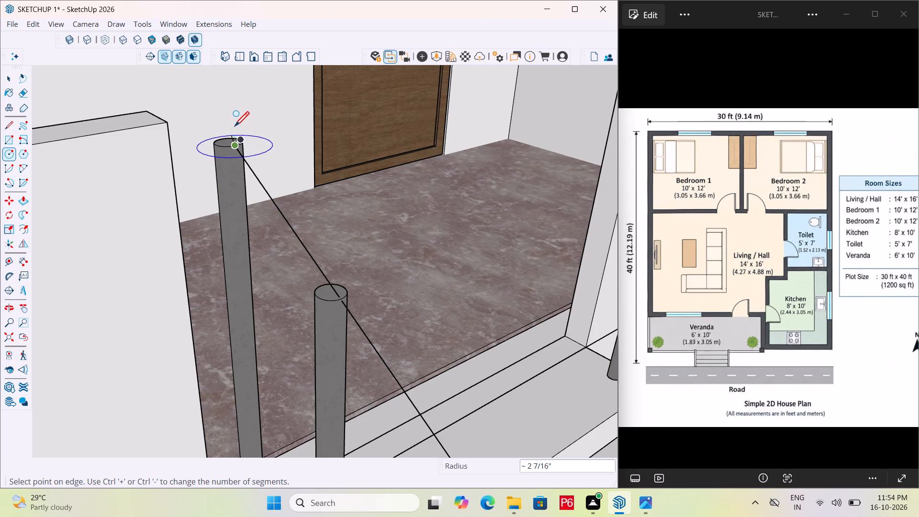
key(Up)
key(Down)
key(Left)
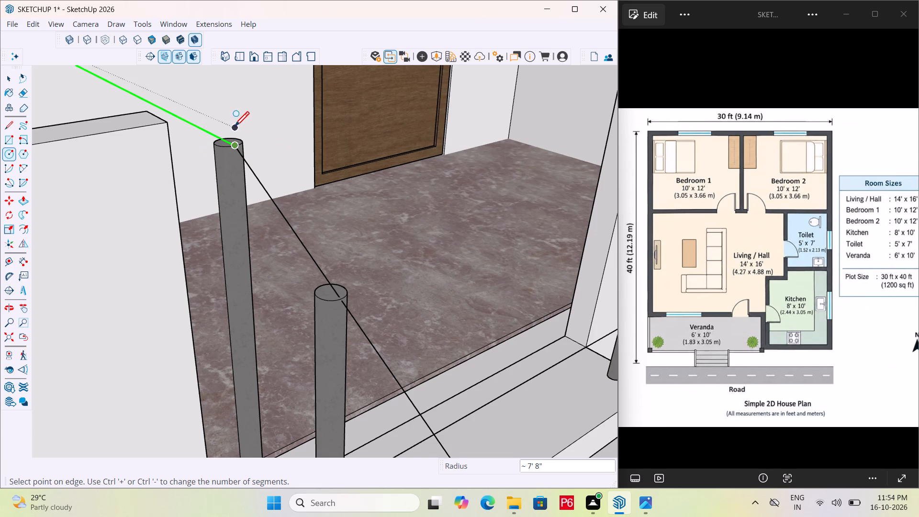
scroll(254, 131, down, 6)
middle_drag(241, 132, 151, 8)
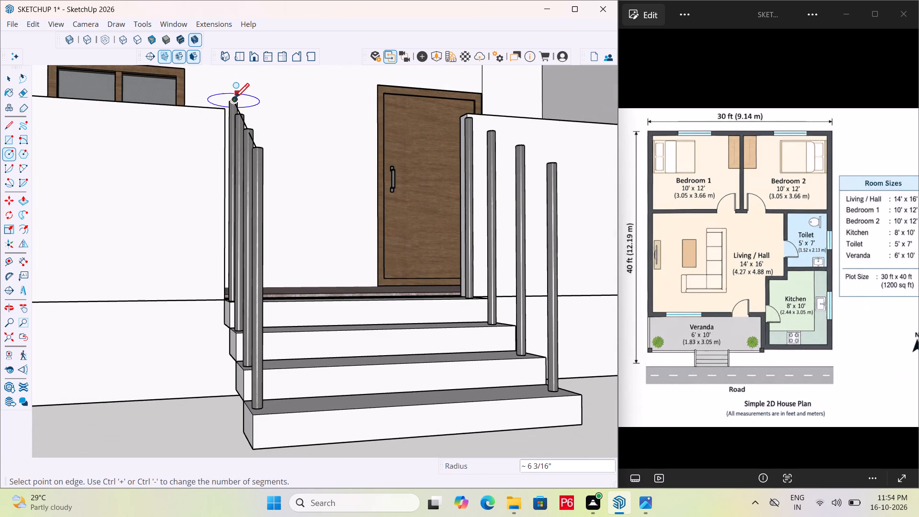
scroll(235, 100, up, 4)
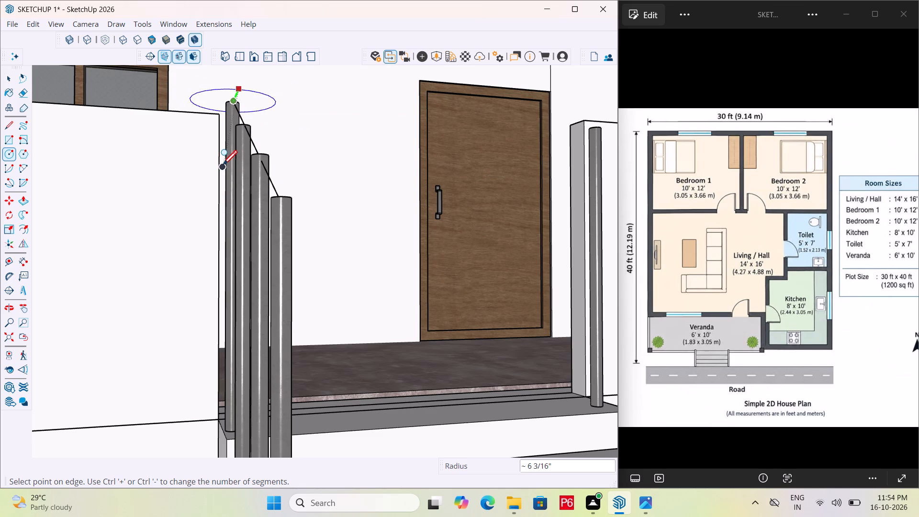
scroll(238, 97, up, 4)
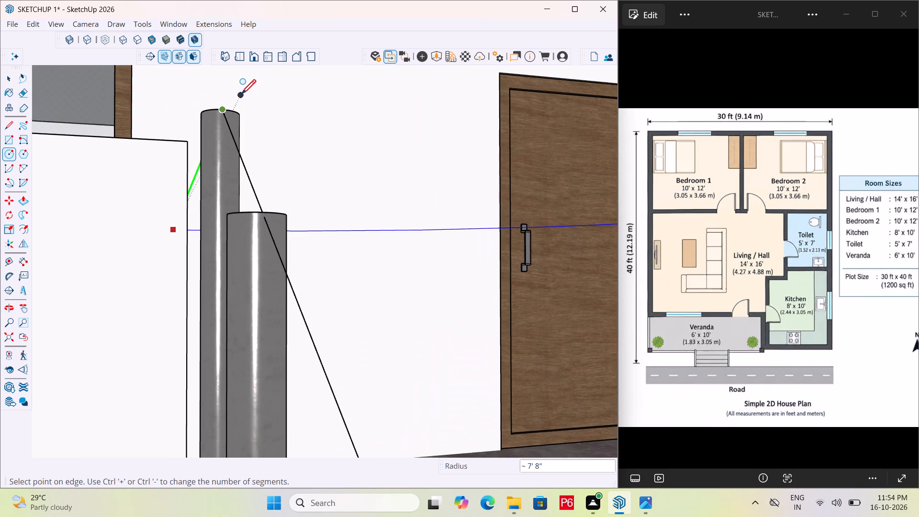
middle_drag(241, 113, 239, 234)
scroll(232, 185, down, 9)
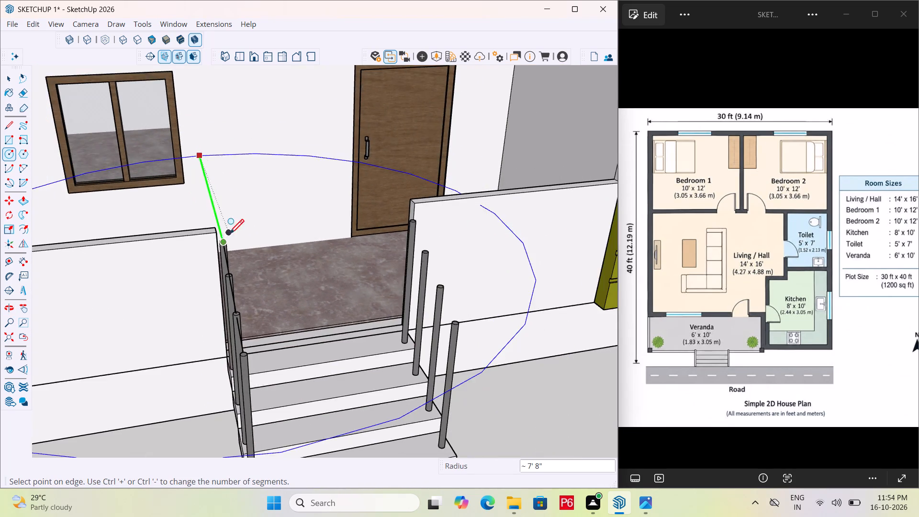
scroll(229, 246, up, 7)
middle_drag(216, 231, 255, 333)
scroll(206, 254, up, 1)
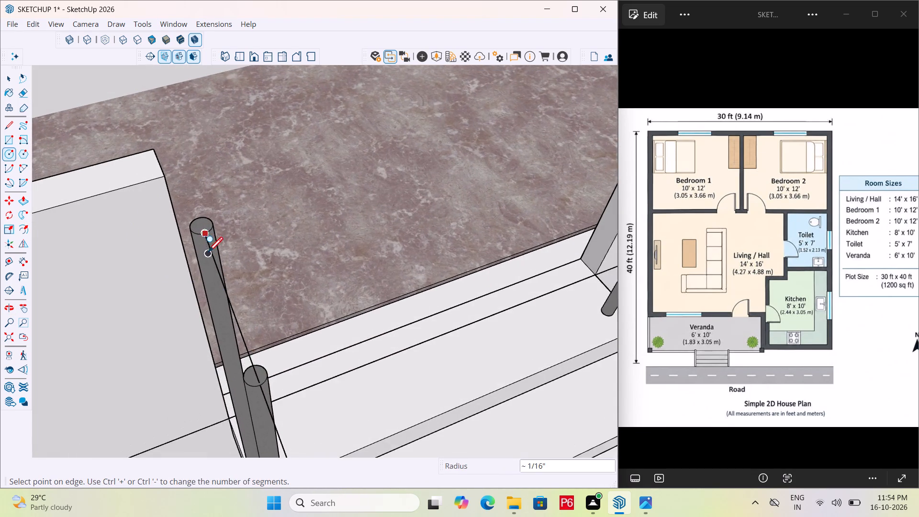
scroll(212, 234, up, 7)
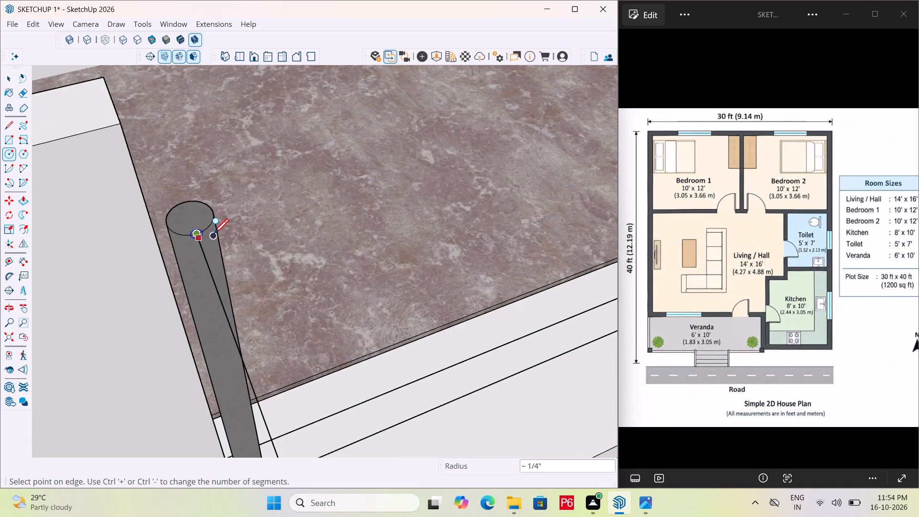
click(220, 239)
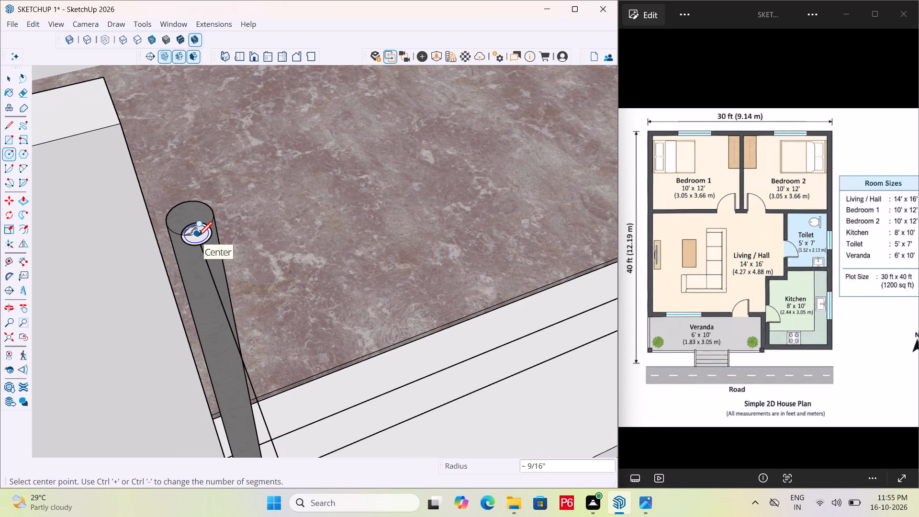
key(space)
Group the small circle's face and edge at the top step's post.
click(203, 237)
click(203, 236)
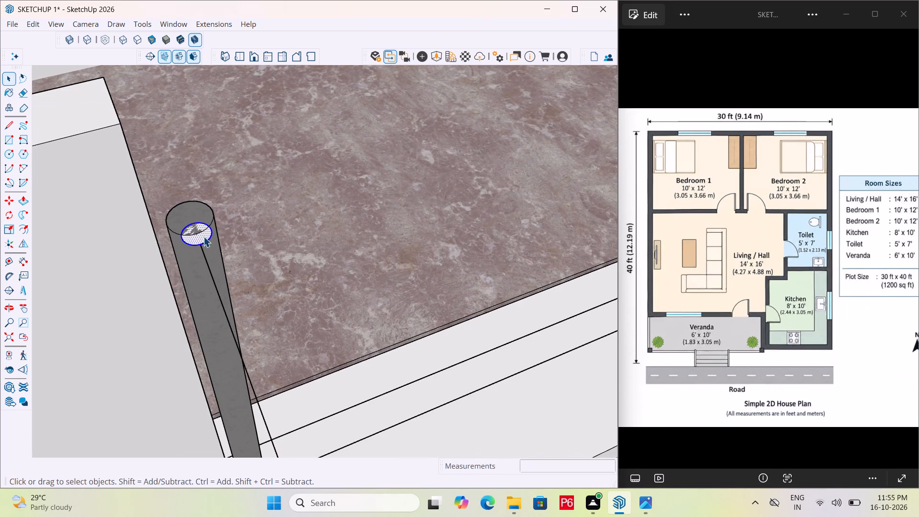
right_click(203, 236)
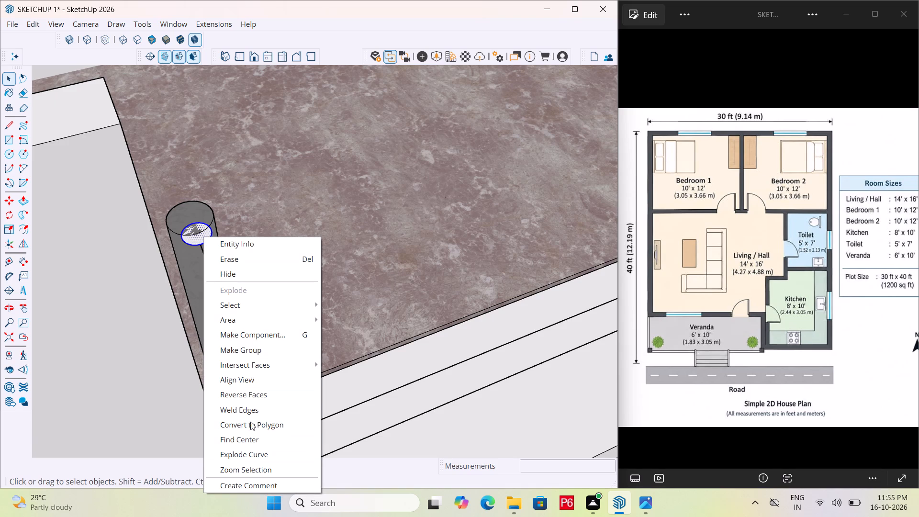
click(254, 351)
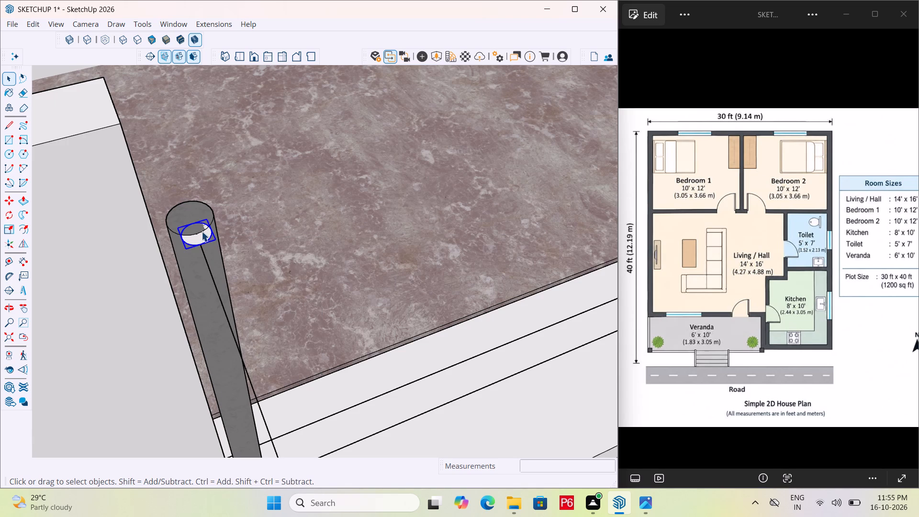
Group the circle group together with the sloping line, and clear the selection.
key(space)
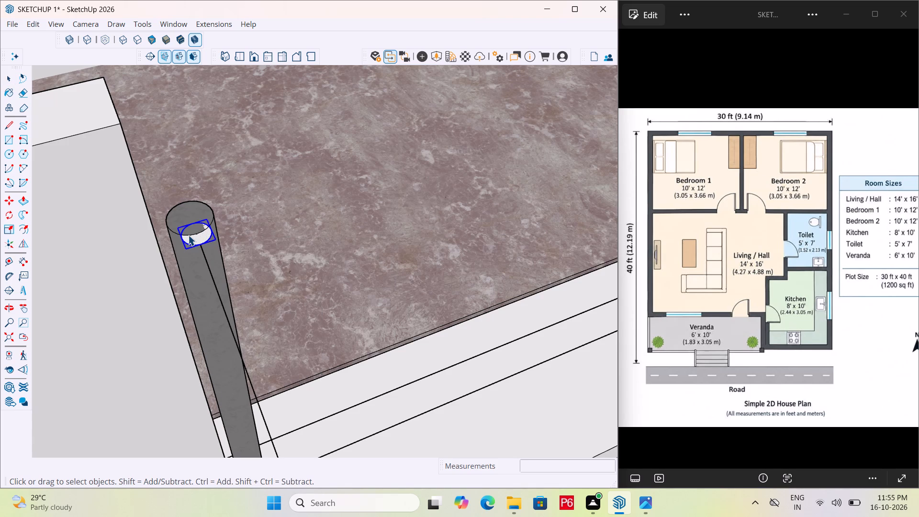
click(188, 235)
click(193, 235)
click(206, 260)
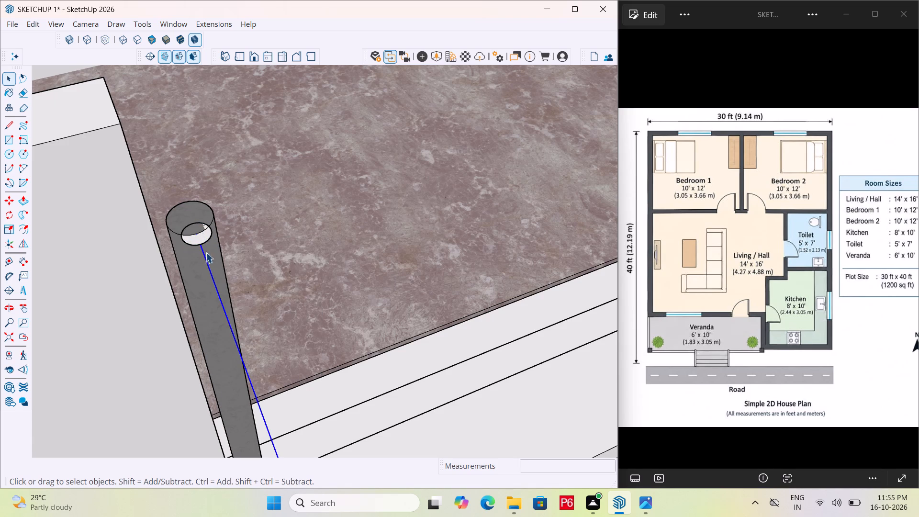
ctrl+click(206, 235)
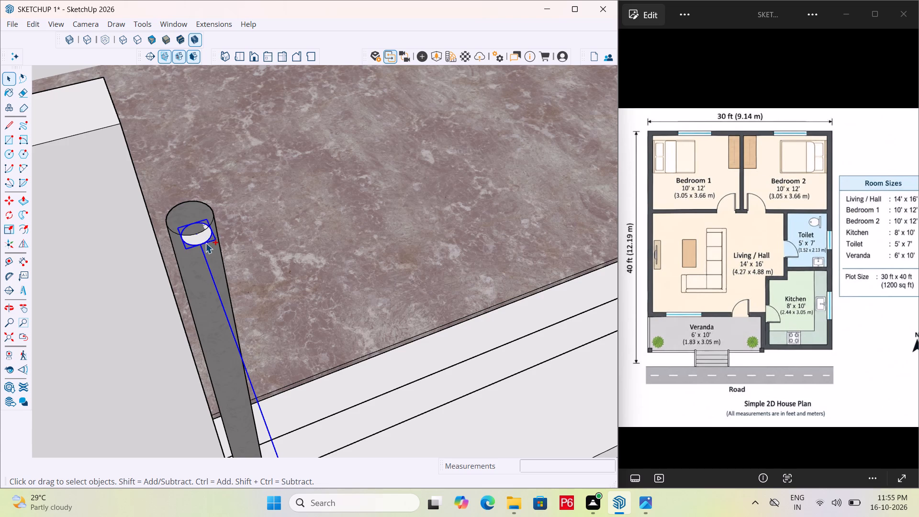
right_click(203, 236)
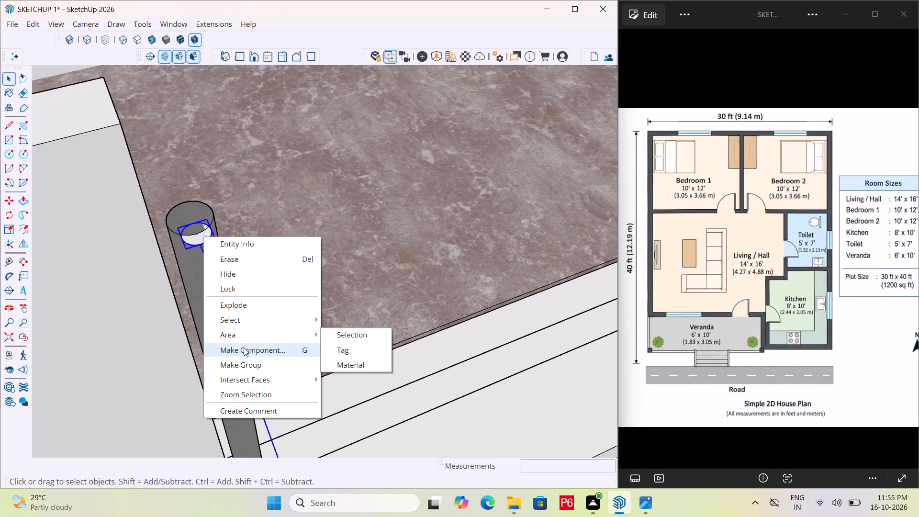
click(245, 364)
scroll(193, 199, down, 5)
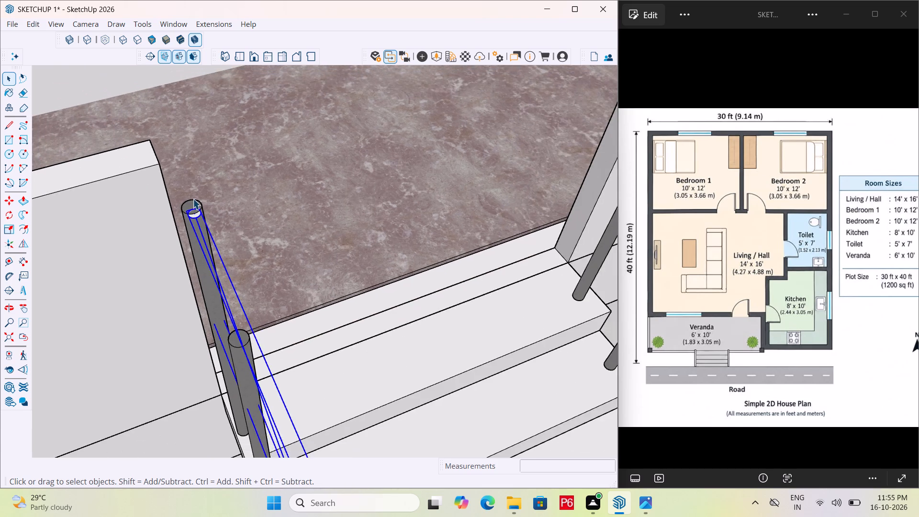
scroll(194, 225, up, 5)
key(space)
click(196, 203)
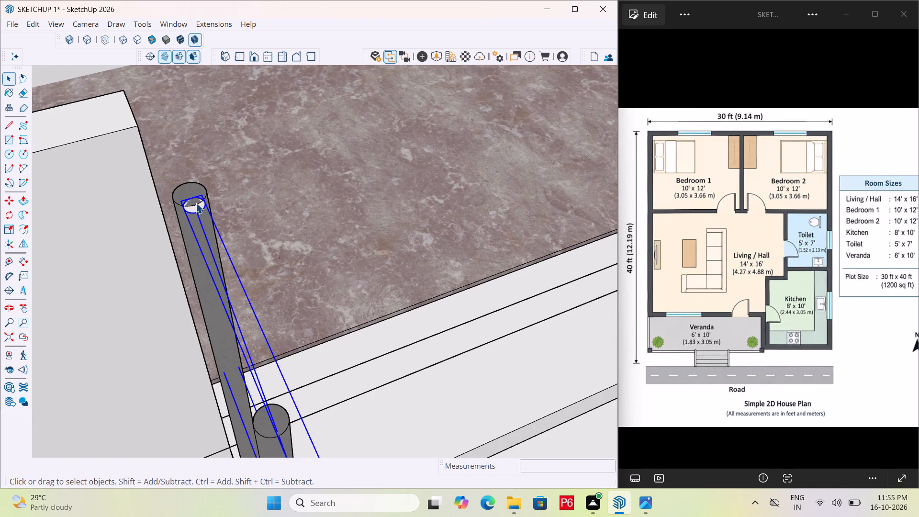
key(space)
scroll(184, 179, down, 12)
click(400, 274)
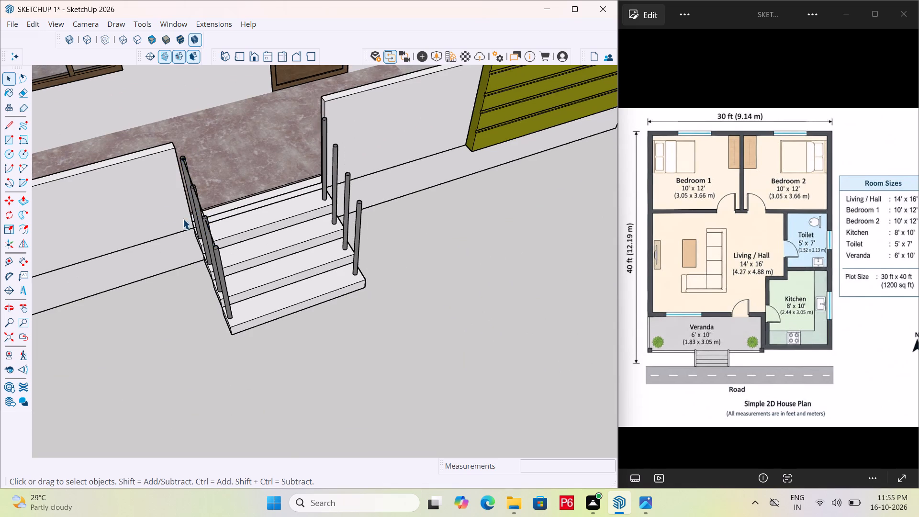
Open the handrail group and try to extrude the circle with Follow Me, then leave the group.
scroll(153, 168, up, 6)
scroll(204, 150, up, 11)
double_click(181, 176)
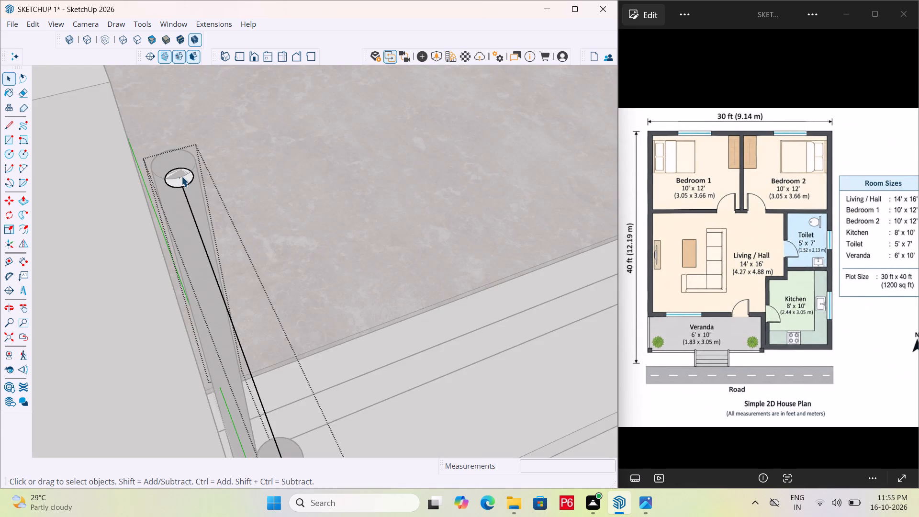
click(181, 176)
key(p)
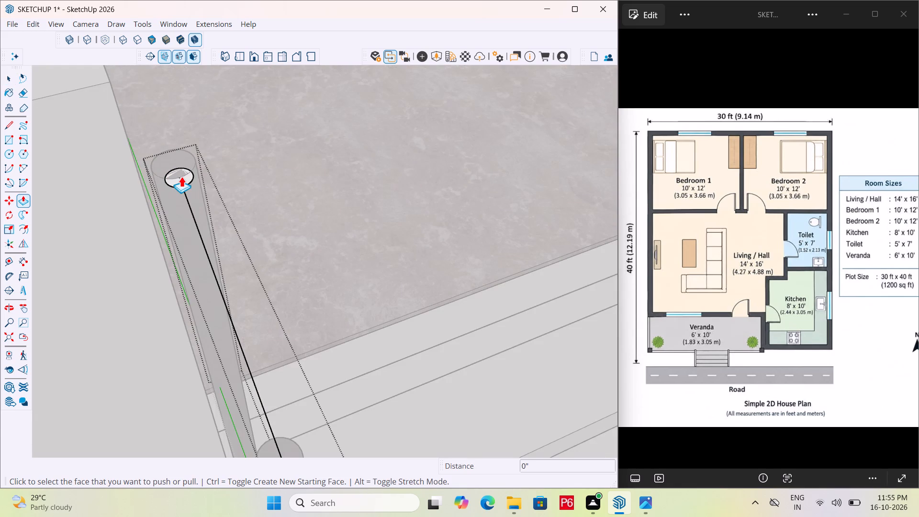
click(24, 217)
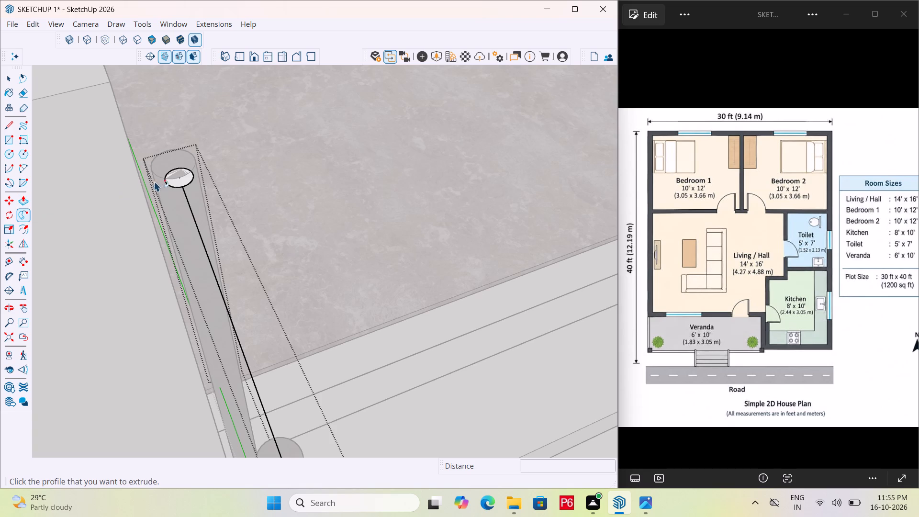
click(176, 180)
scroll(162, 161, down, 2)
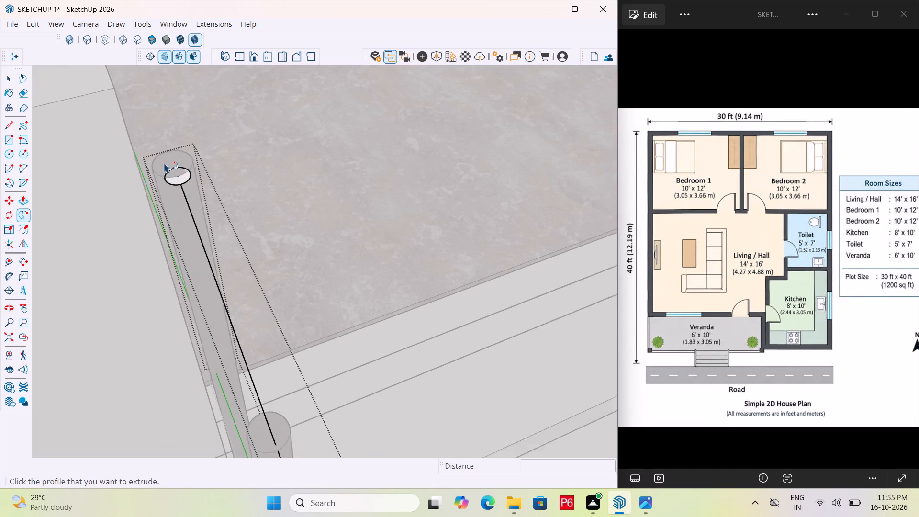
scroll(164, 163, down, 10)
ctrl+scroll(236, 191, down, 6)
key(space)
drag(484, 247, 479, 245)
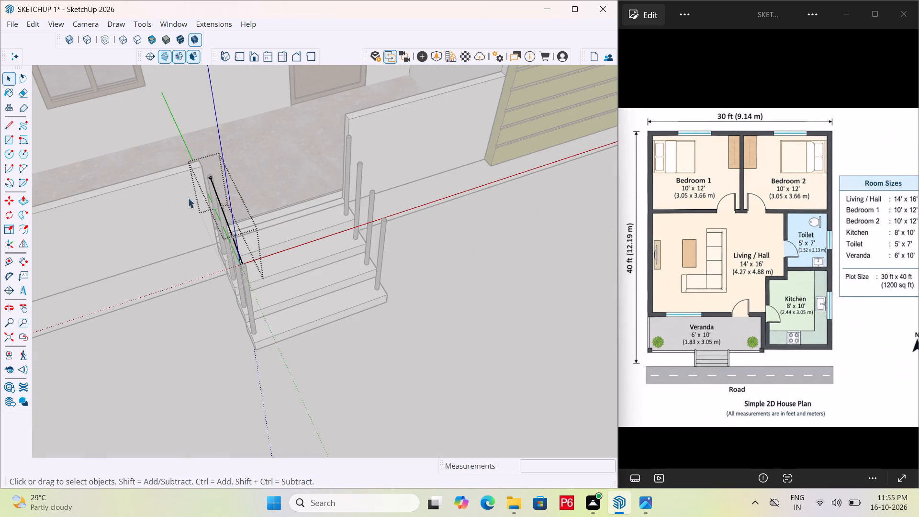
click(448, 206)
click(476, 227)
Open the circle group nested inside the handrail group at the top step's post.
scroll(176, 169, up, 11)
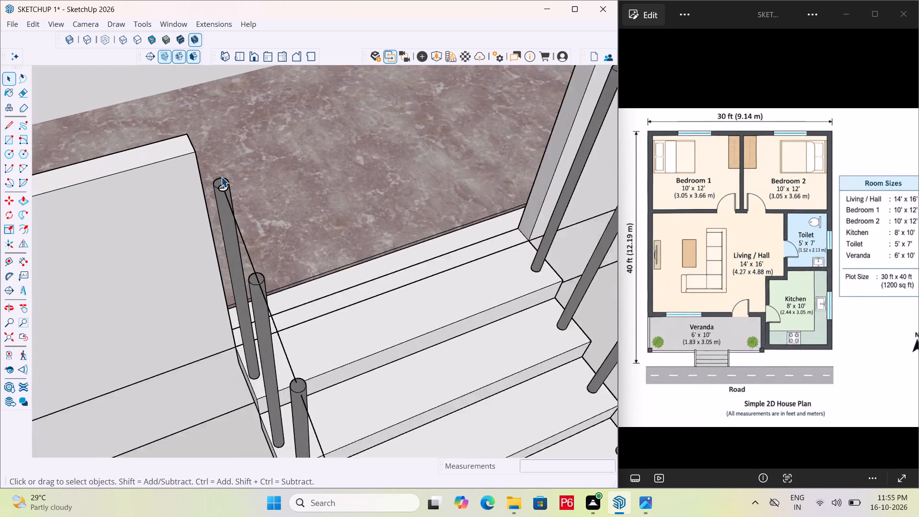
scroll(221, 177, up, 13)
double_click(222, 188)
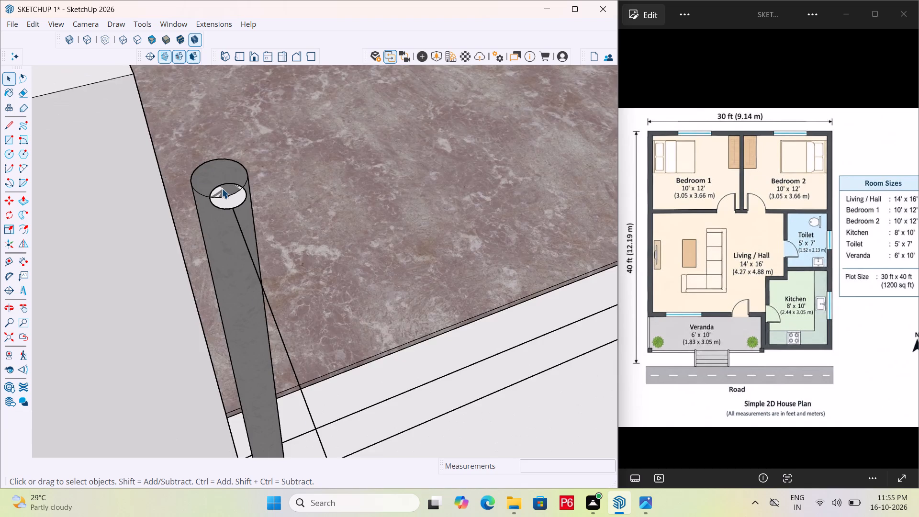
click(226, 193)
click(216, 195)
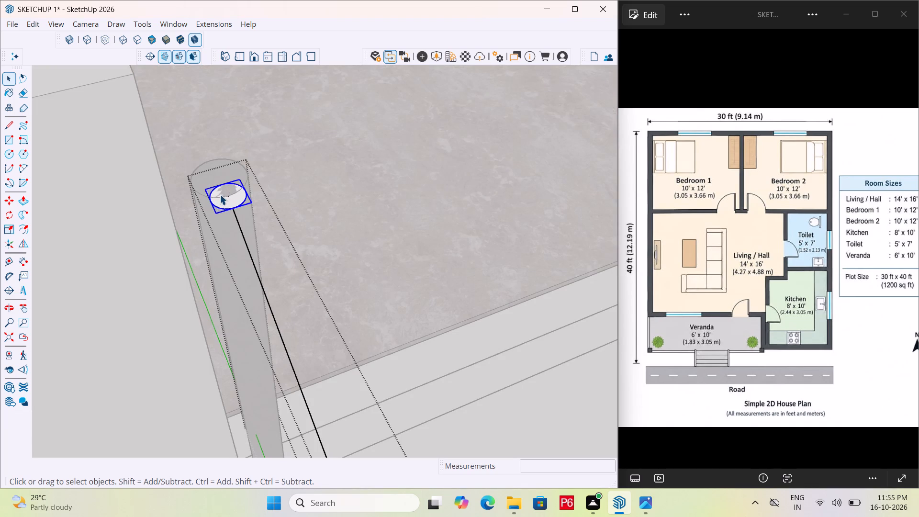
click(222, 193)
double_click(225, 190)
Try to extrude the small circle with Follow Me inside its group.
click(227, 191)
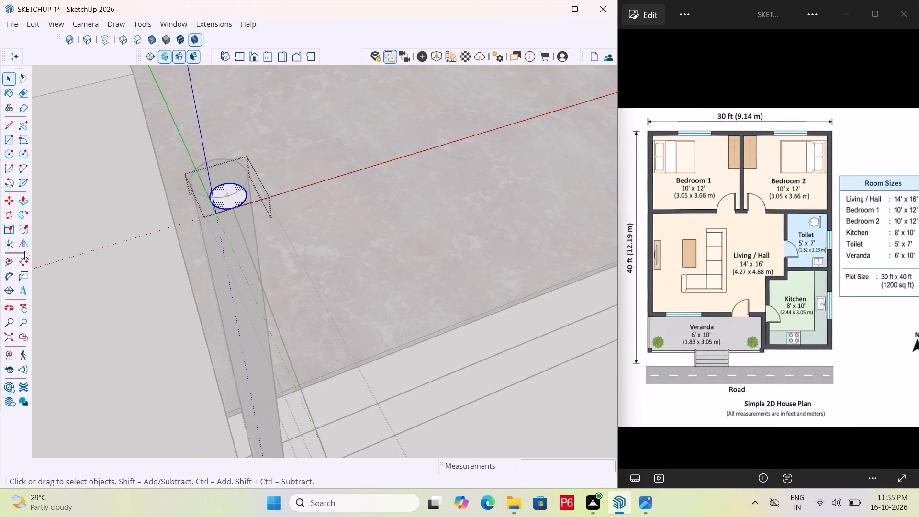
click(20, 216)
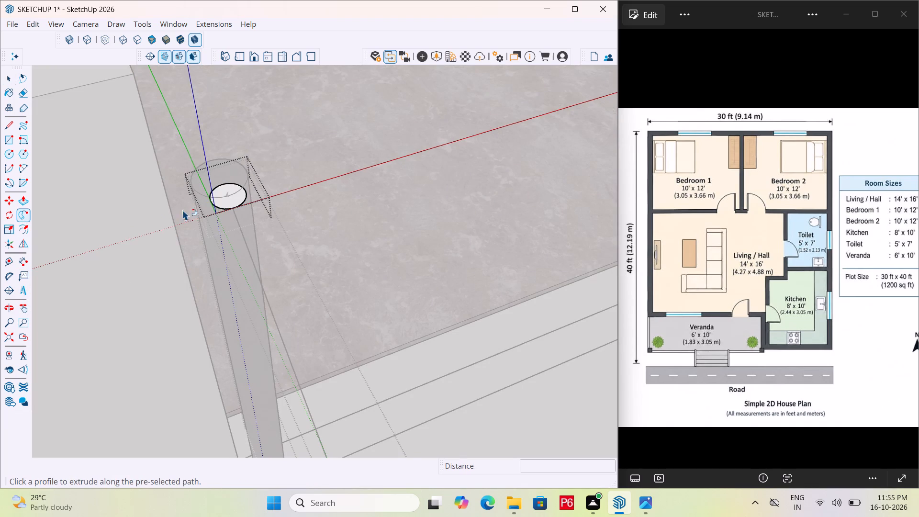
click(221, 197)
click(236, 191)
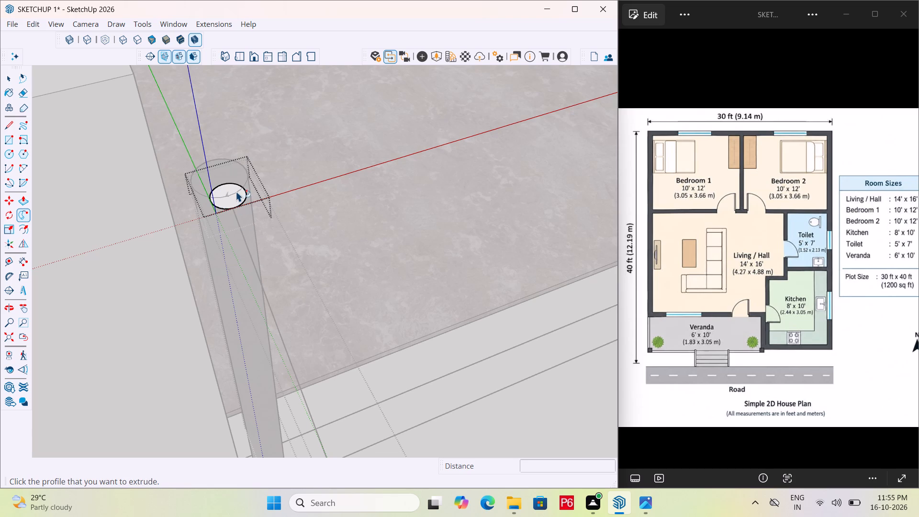
Draw a line inside the circle group from the circle along the sloping line to its lower end at the lowest step's post.
key(l)
drag(233, 208, 235, 215)
scroll(203, 186, down, 7)
scroll(183, 127, down, 12)
scroll(244, 274, up, 20)
scroll(244, 274, up, 3)
click(210, 211)
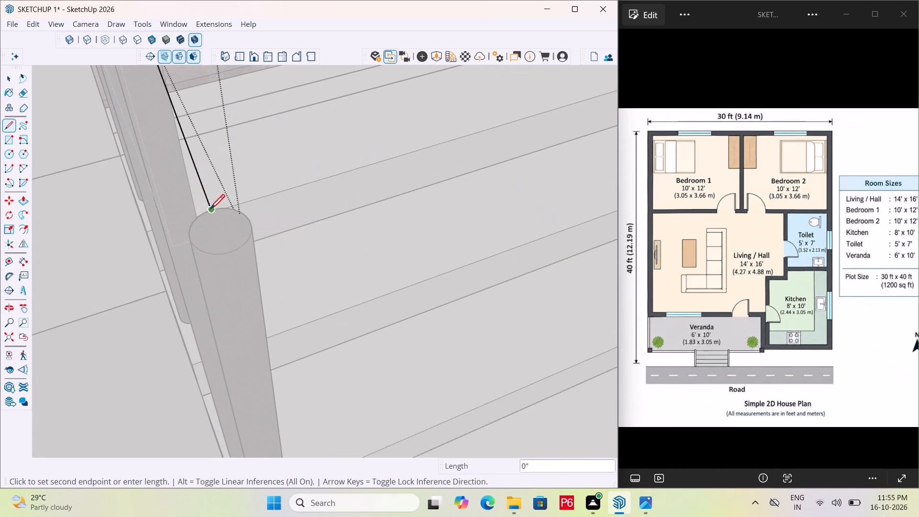
scroll(255, 248, down, 12)
scroll(175, 122, up, 4)
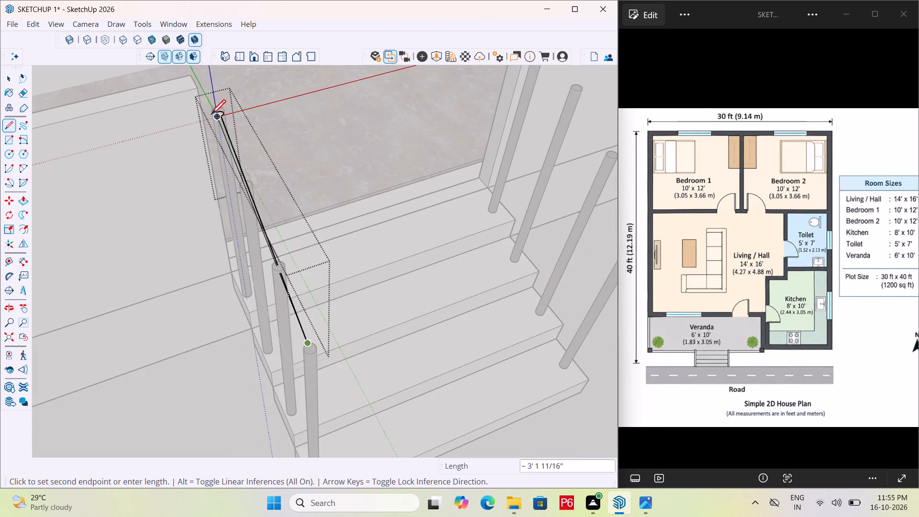
key(space)
Extrude the circle with Follow Me along the new line down to the lowest step's post, forming the round handrail.
scroll(222, 112, up, 16)
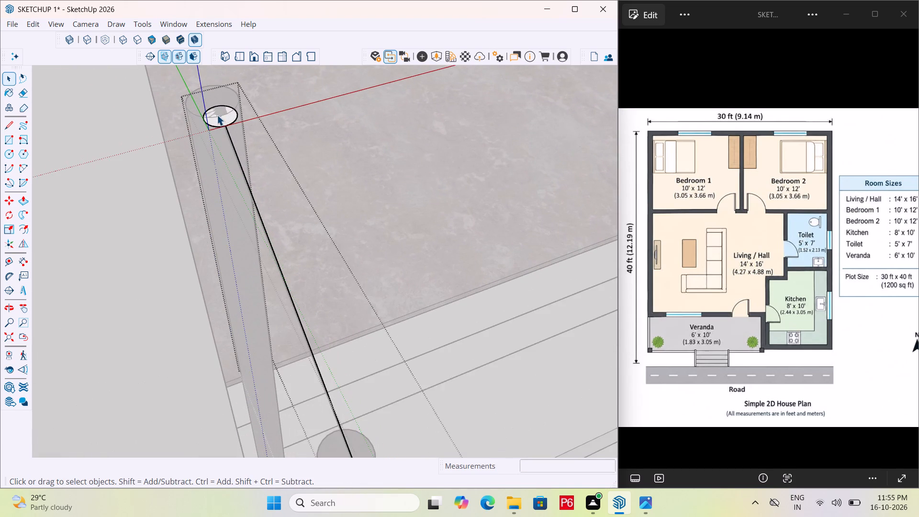
click(24, 214)
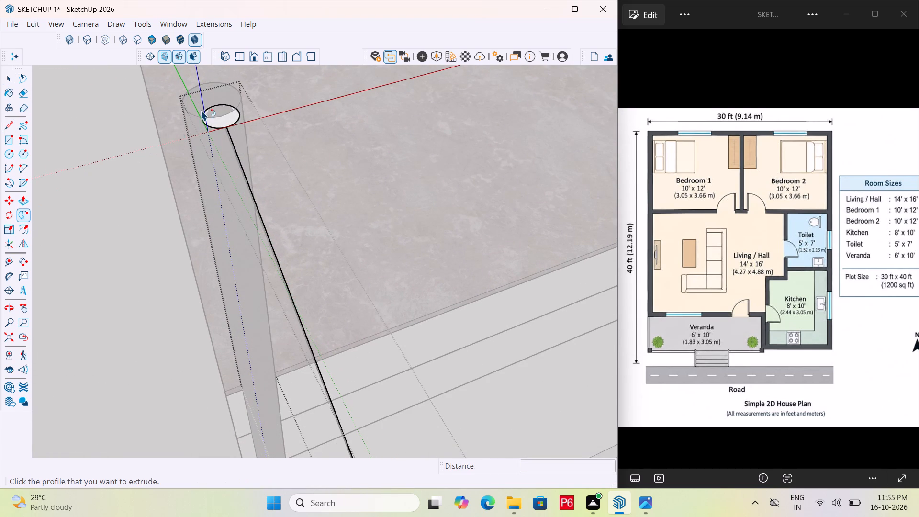
scroll(201, 110, up, 3)
click(225, 124)
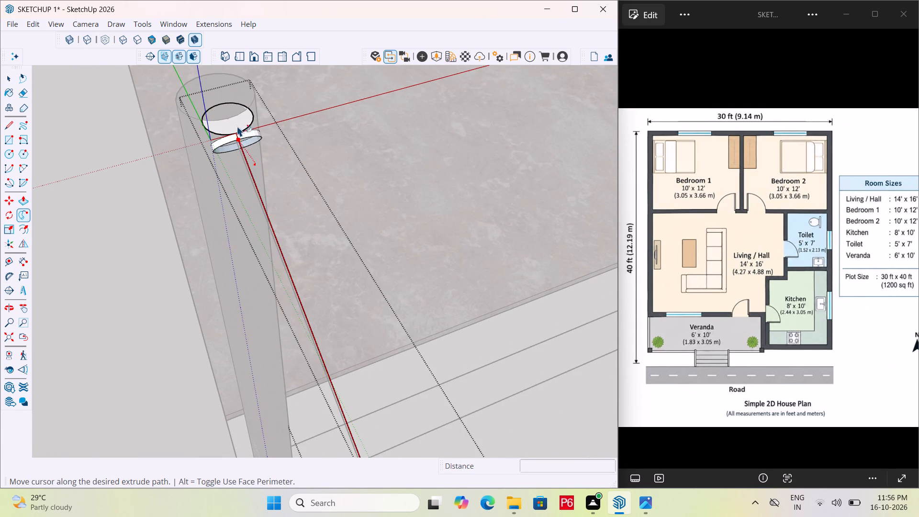
scroll(234, 146, down, 7)
scroll(162, 101, down, 7)
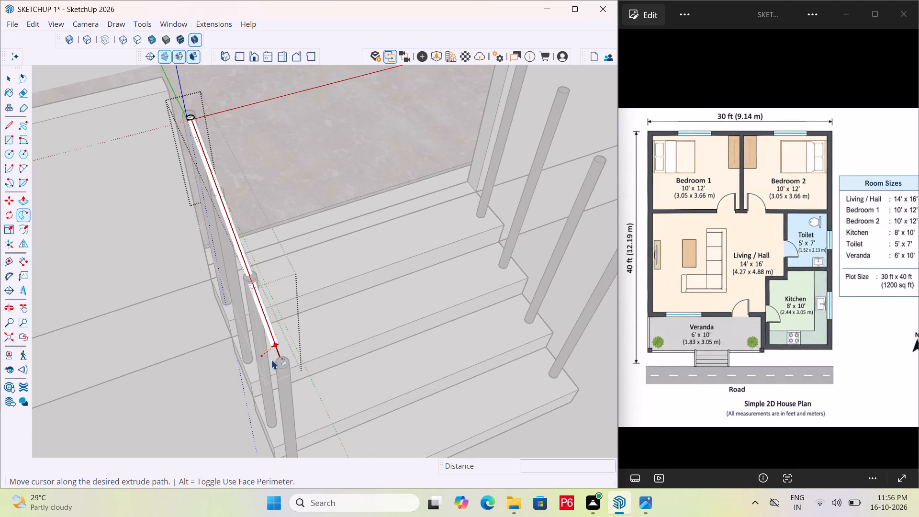
scroll(279, 361, up, 10)
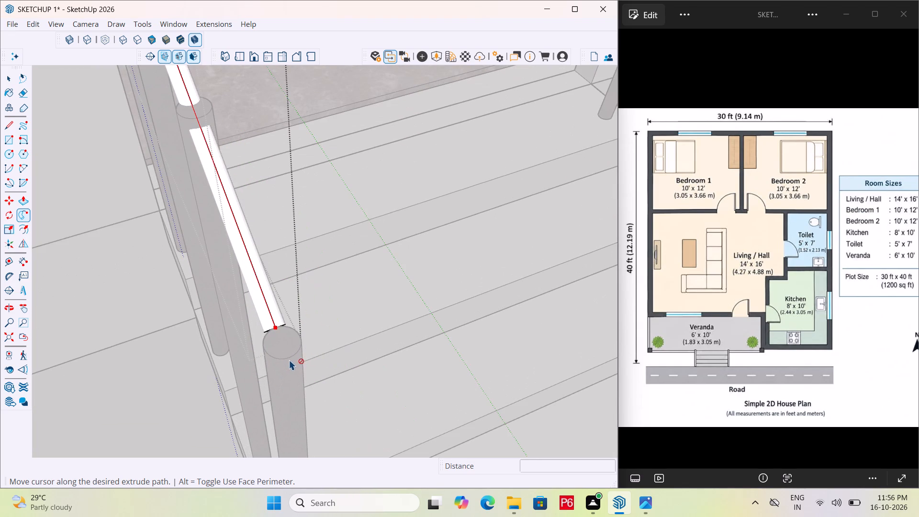
click(282, 358)
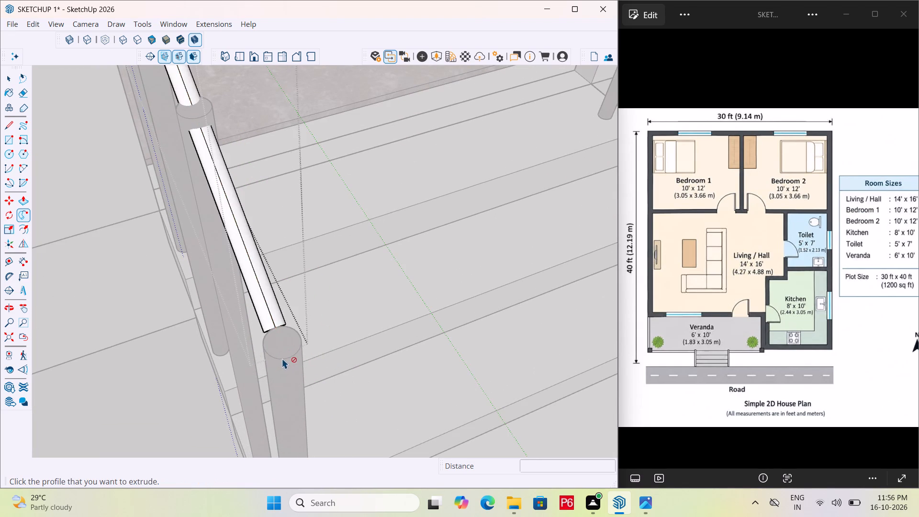
Save the model and leave the handrail groups.
scroll(269, 304, down, 6)
key(ctrl+s)
key(ctrl+s)
ctrl+scroll(242, 290, down, 7)
key(ctrl+s)
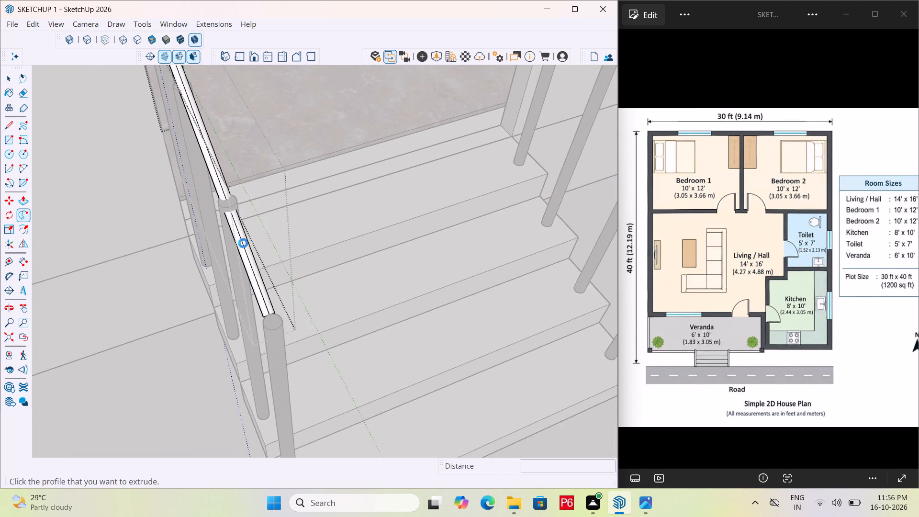
scroll(239, 240, down, 12)
key(space)
click(482, 286)
click(484, 284)
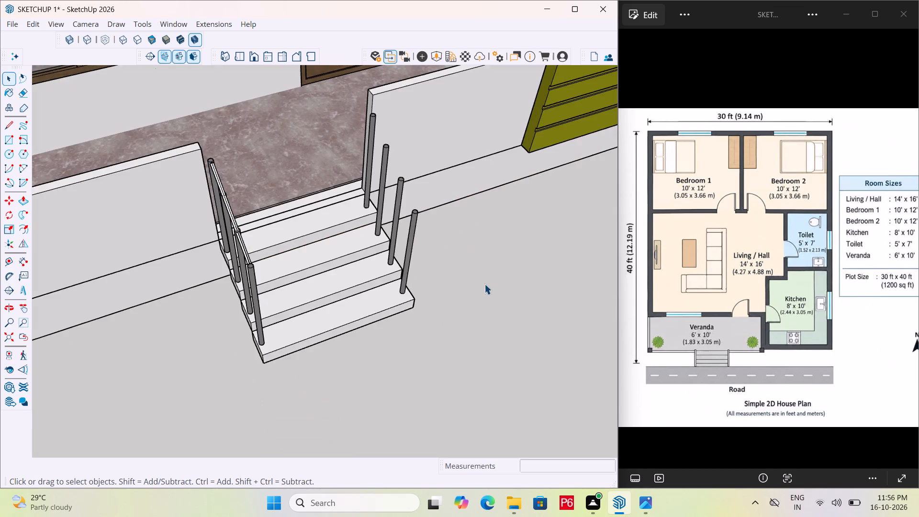
Examine how the new handrail meets the tops of the entrance step posts from several angles.
scroll(197, 221, up, 7)
middle_drag(224, 238, 320, 220)
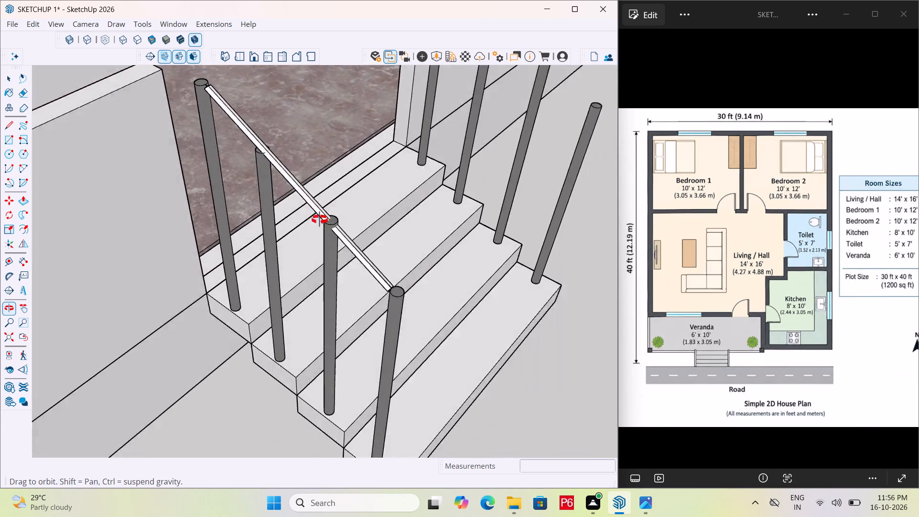
middle_drag(320, 220, 190, 225)
scroll(194, 216, up, 1)
middle_drag(195, 216, 451, 167)
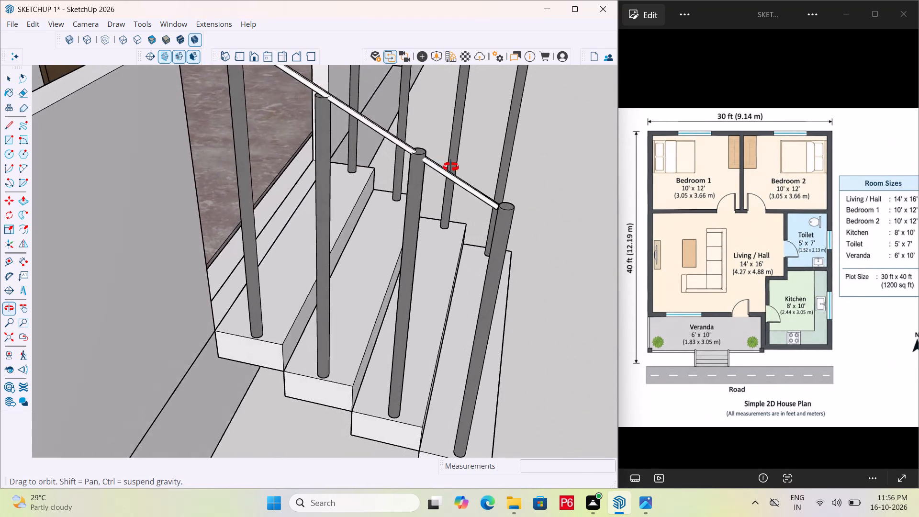
middle_drag(451, 167, 381, 272)
scroll(280, 174, up, 5)
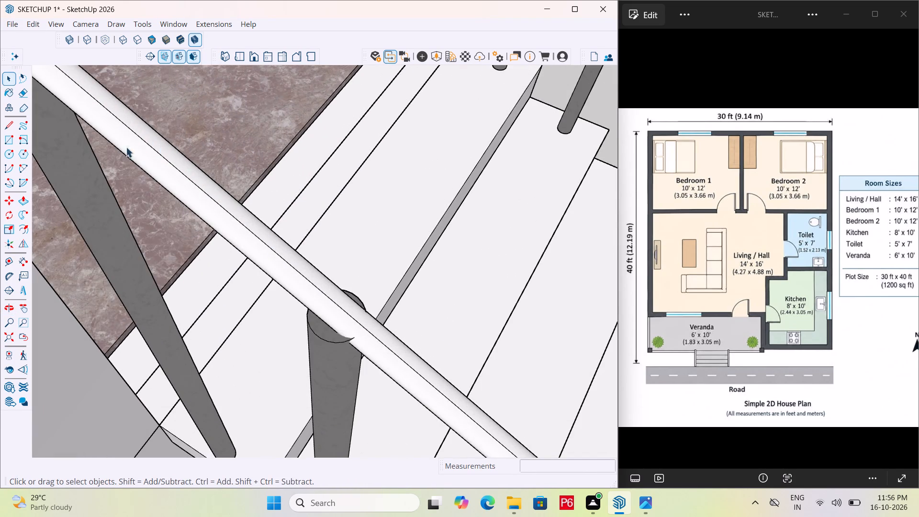
scroll(124, 152, down, 6)
scroll(166, 180, down, 2)
middle_drag(209, 206, 138, 165)
scroll(146, 163, up, 1)
scroll(208, 159, up, 3)
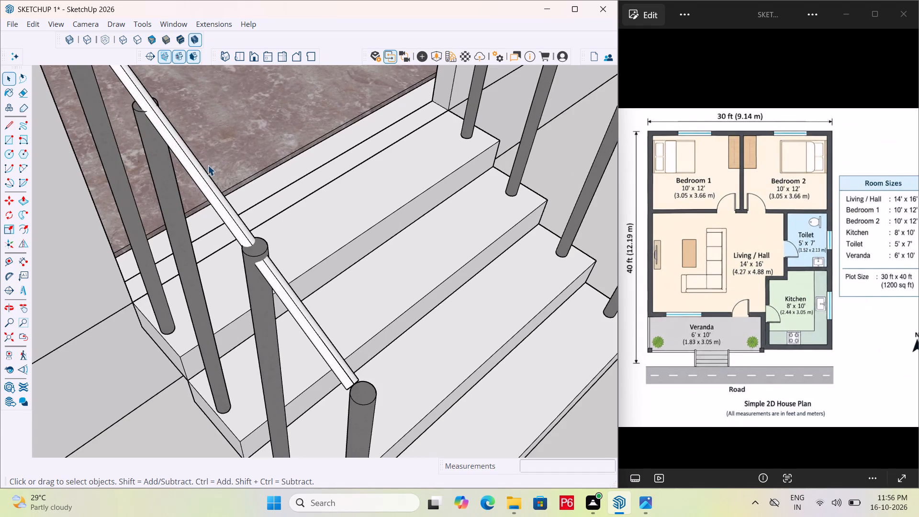
Paint the handrail group with the Metal_06_1K material.
click(207, 184)
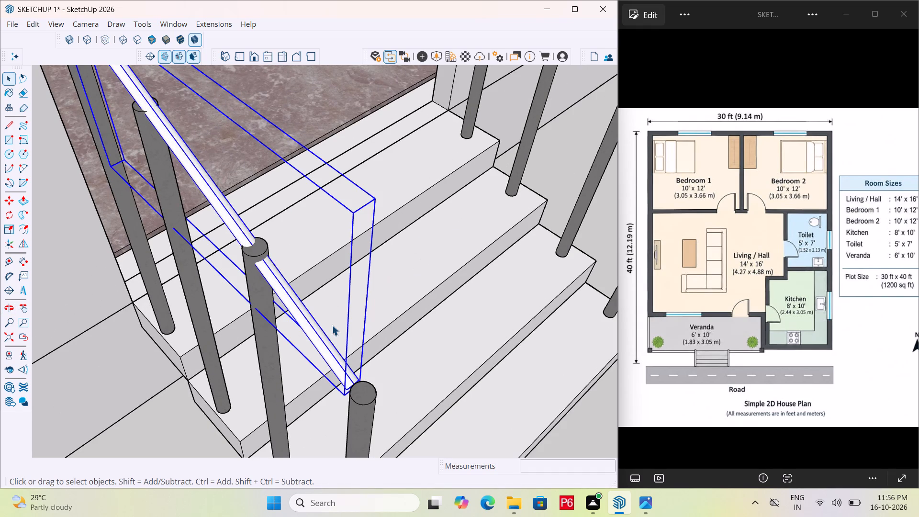
key(b)
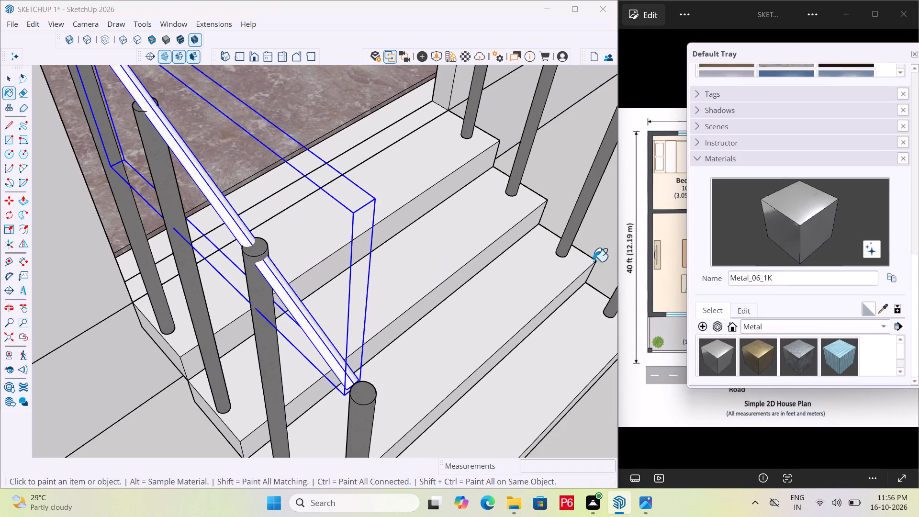
click(721, 352)
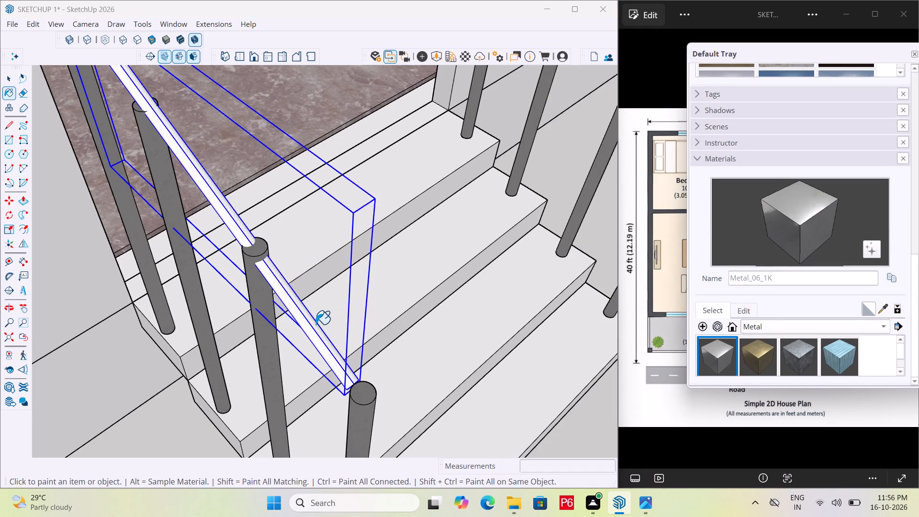
click(312, 324)
scroll(291, 295, down, 6)
Save the model and clear the handrail selection.
key(ctrl+s)
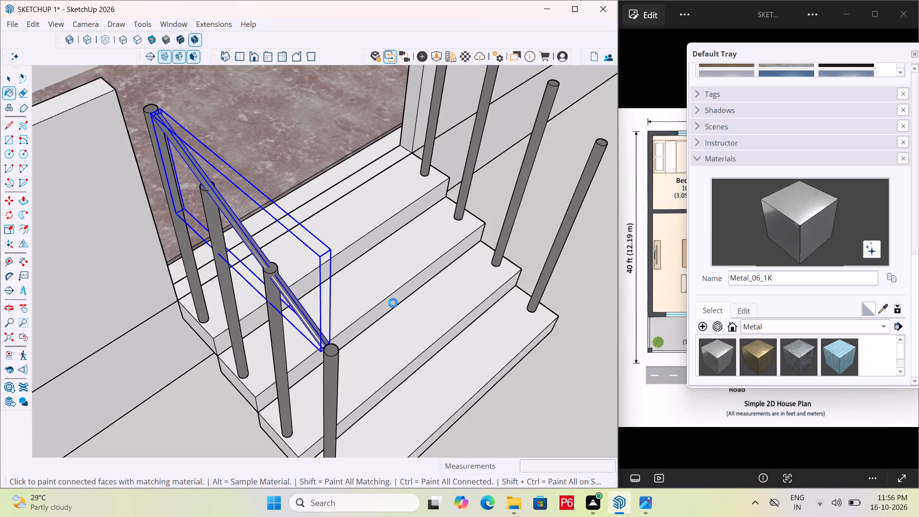
key(ctrl+s)
ctrl+scroll(355, 297, down, 6)
key(space)
click(549, 333)
Examine the handrail's upper end and its fit against the top step's post.
middle_drag(320, 302, 205, 303)
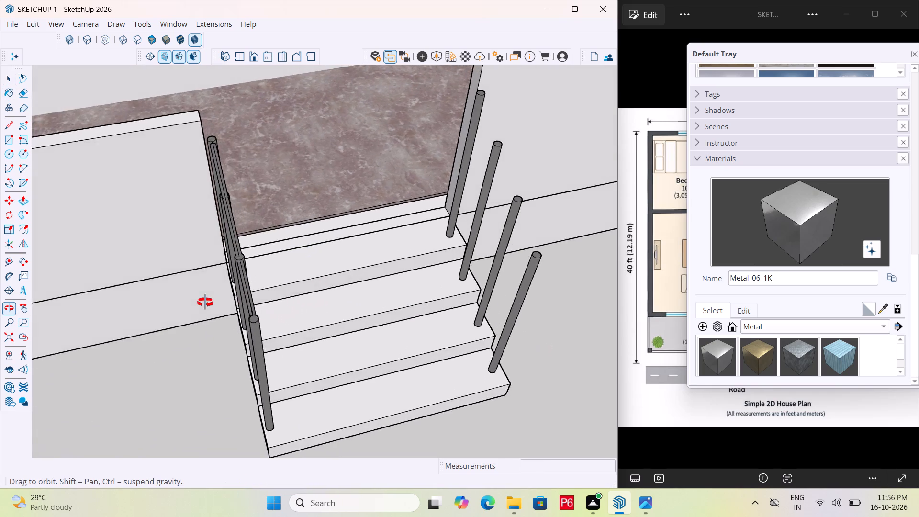
middle_drag(205, 303, 475, 301)
scroll(251, 206, up, 5)
middle_drag(314, 213, 586, 262)
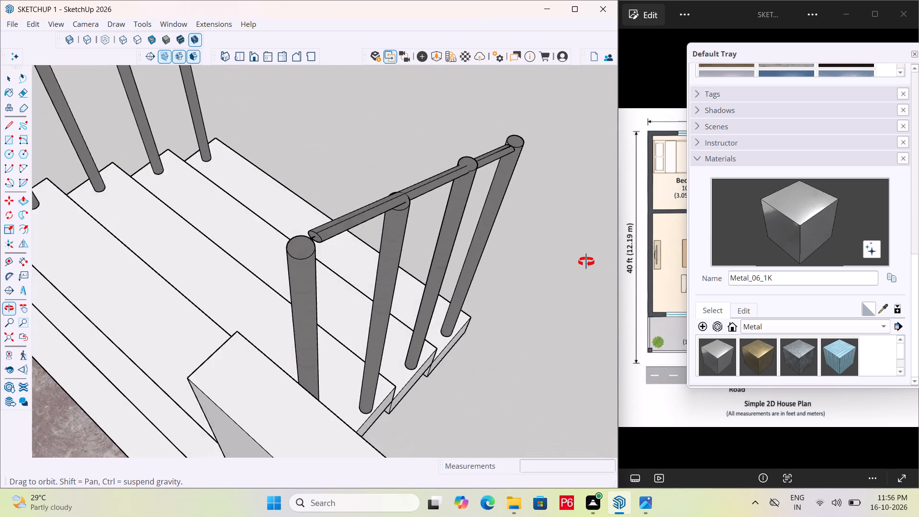
middle_drag(586, 262, 582, 262)
scroll(307, 228, up, 6)
scroll(238, 208, down, 5)
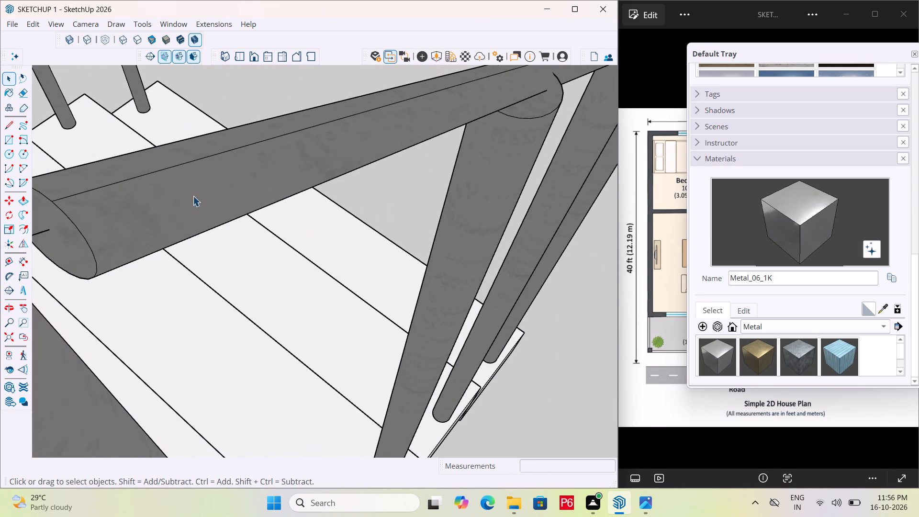
scroll(206, 201, down, 3)
scroll(140, 217, down, 1)
middle_drag(150, 223, 224, 224)
scroll(292, 206, down, 3)
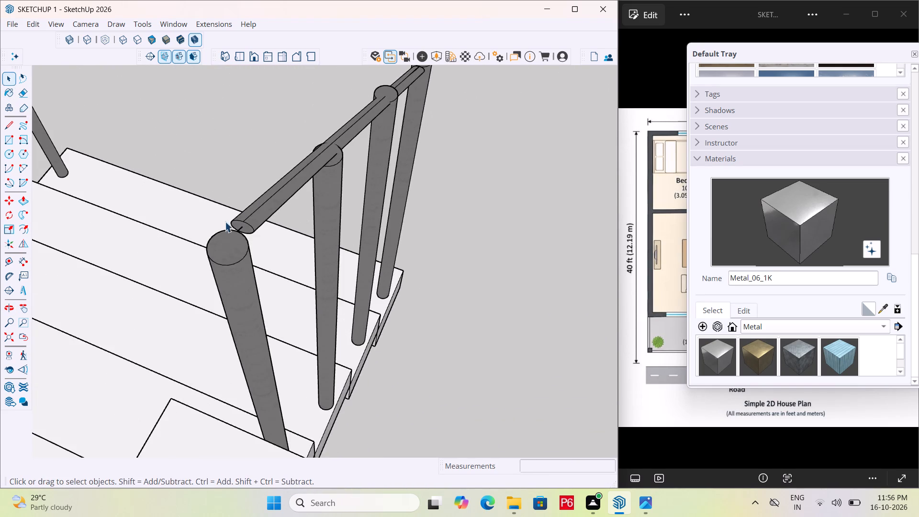
scroll(235, 224, up, 10)
Open the handrail group and the tube group nested inside it at the rail's upper end.
double_click(245, 229)
click(248, 226)
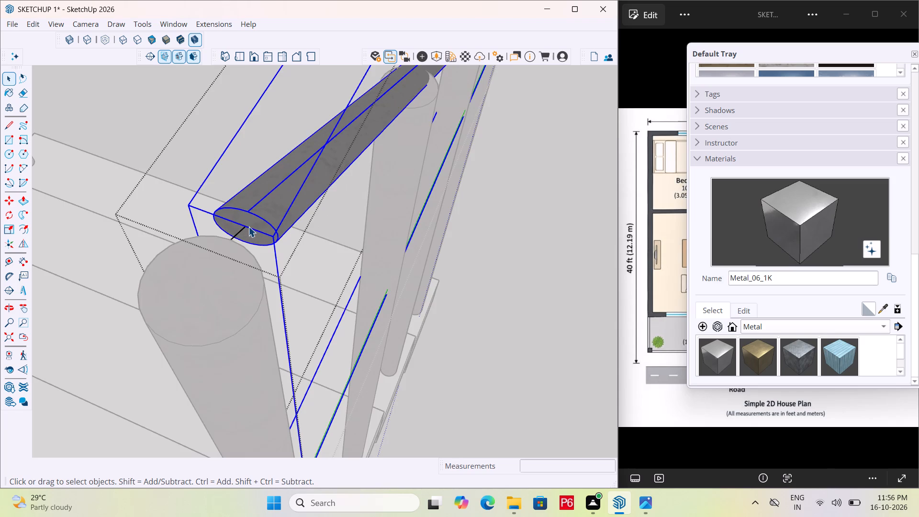
click(248, 226)
click(245, 222)
click(236, 218)
drag(219, 218, 226, 222)
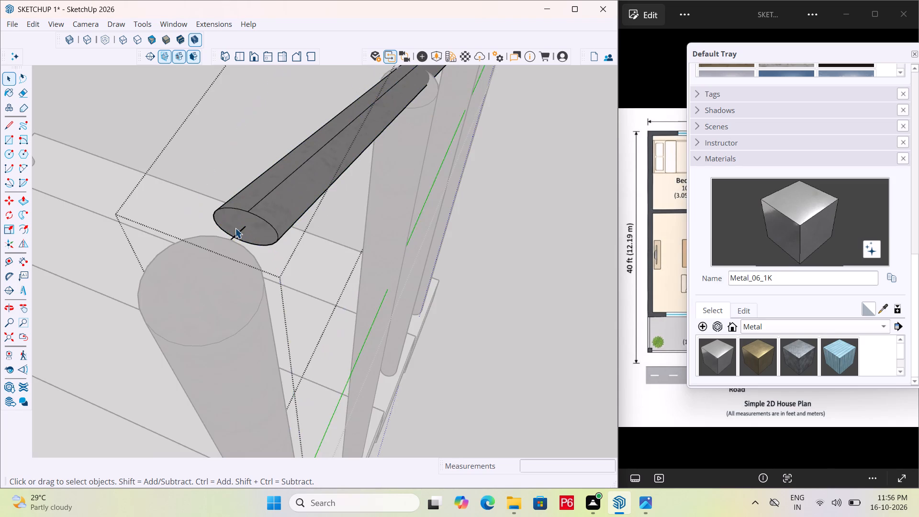
double_click(235, 228)
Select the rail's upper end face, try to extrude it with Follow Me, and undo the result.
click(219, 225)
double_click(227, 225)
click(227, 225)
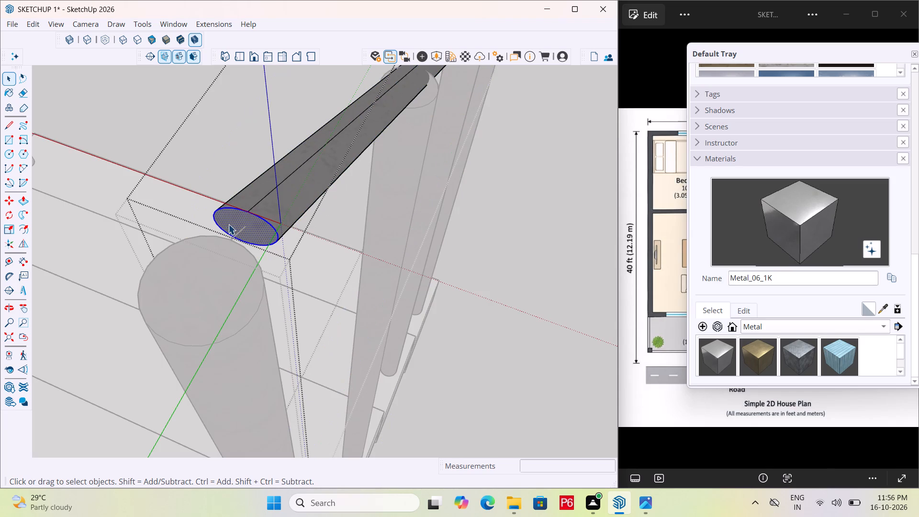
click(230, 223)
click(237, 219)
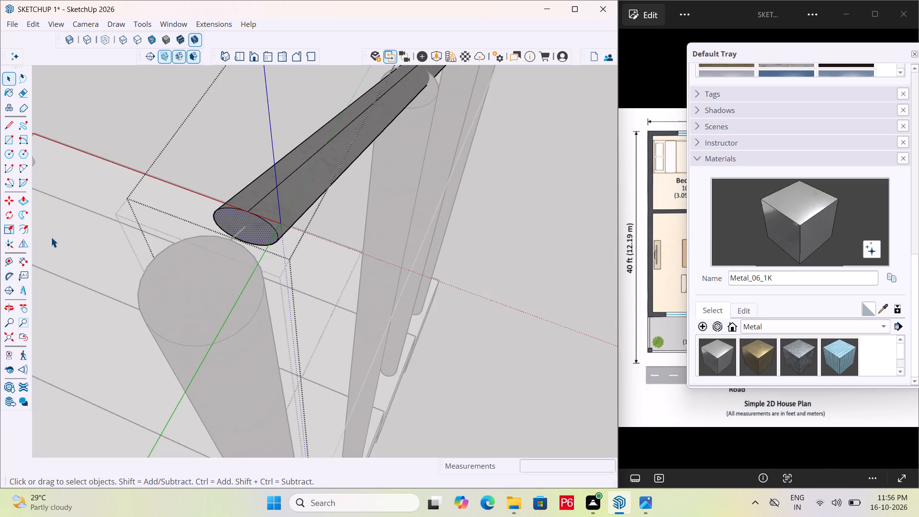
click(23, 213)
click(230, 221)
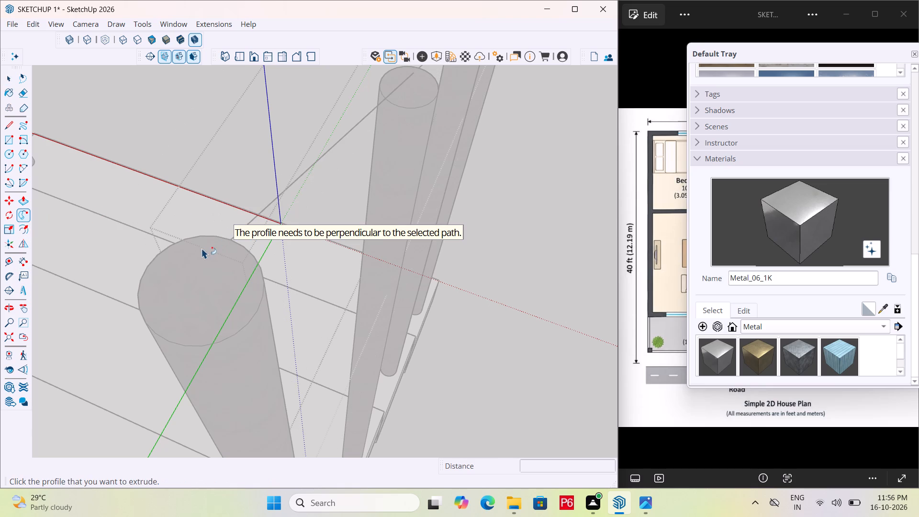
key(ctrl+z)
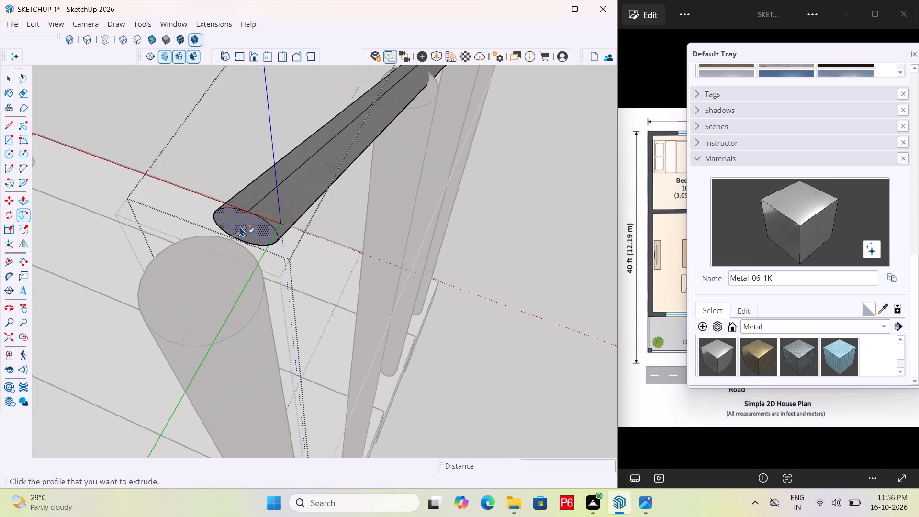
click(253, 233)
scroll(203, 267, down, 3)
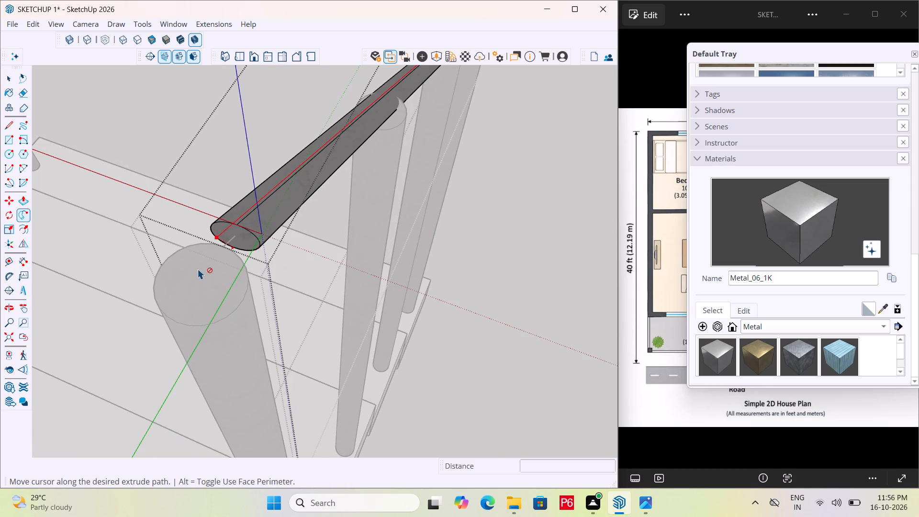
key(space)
Close the nested tube group and the handrail group to return to the whole model.
click(503, 193)
scroll(445, 196, down, 5)
middle_drag(452, 194, 24, 203)
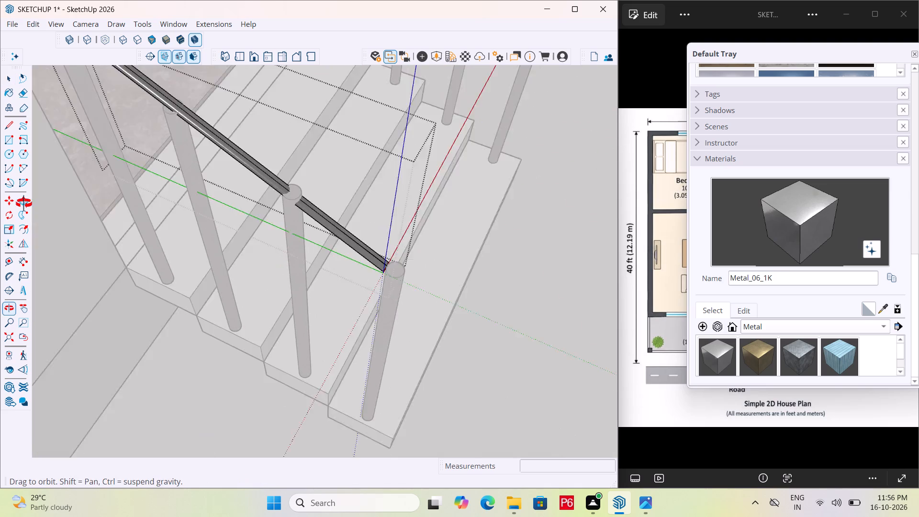
middle_drag(24, 203, 2, 199)
click(540, 284)
drag(540, 284, 536, 282)
key(space)
Copy the handrail about 5' 2 15/16" across the entrance steps, placing its lower end at the opposite bottom post's top.
scroll(278, 225, down, 5)
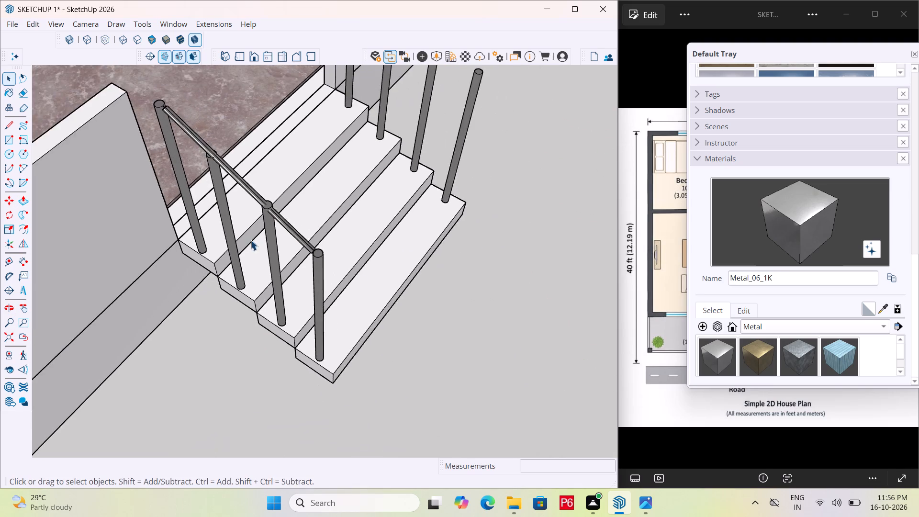
middle_drag(268, 234, 292, 209)
scroll(297, 207, up, 5)
click(307, 228)
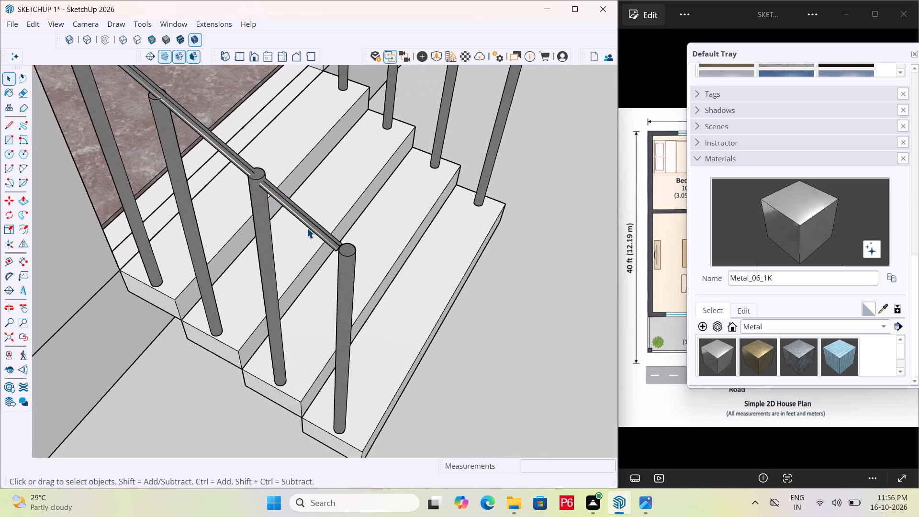
key(m)
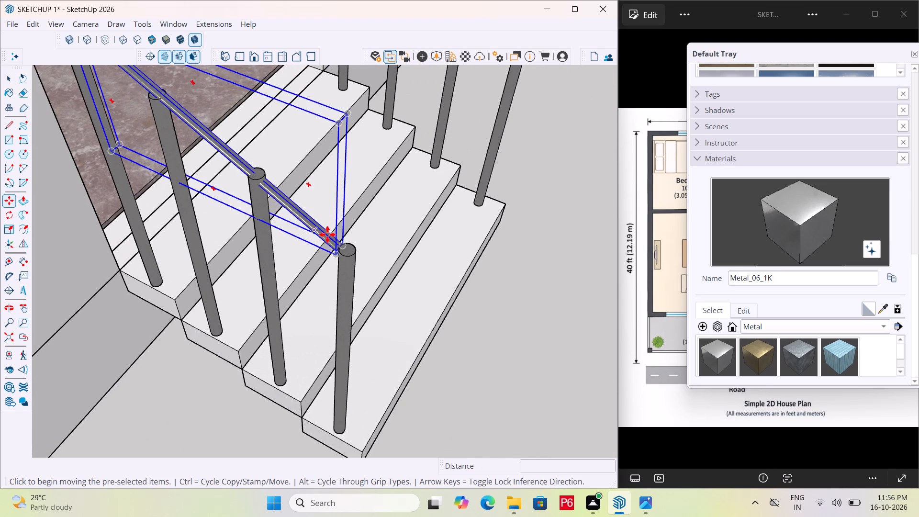
scroll(337, 260, up, 17)
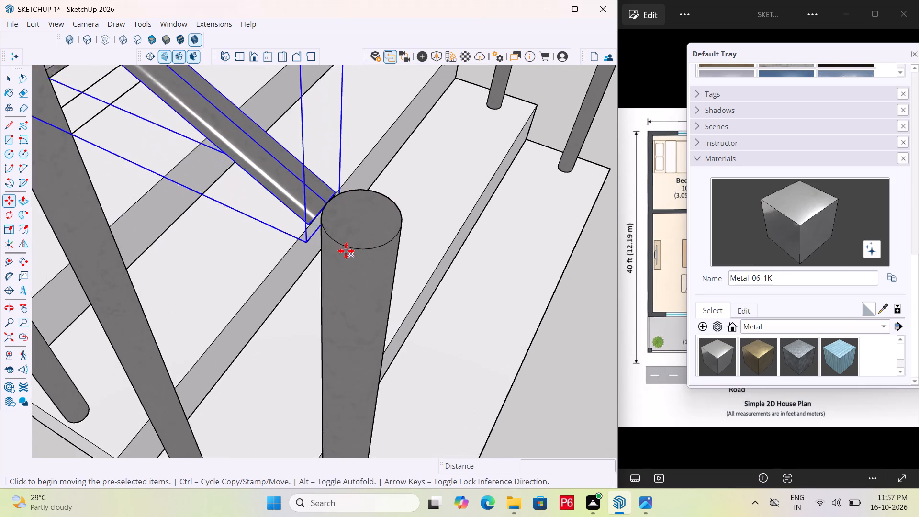
scroll(346, 251, up, 2)
scroll(315, 226, up, 6)
drag(325, 173, 330, 170)
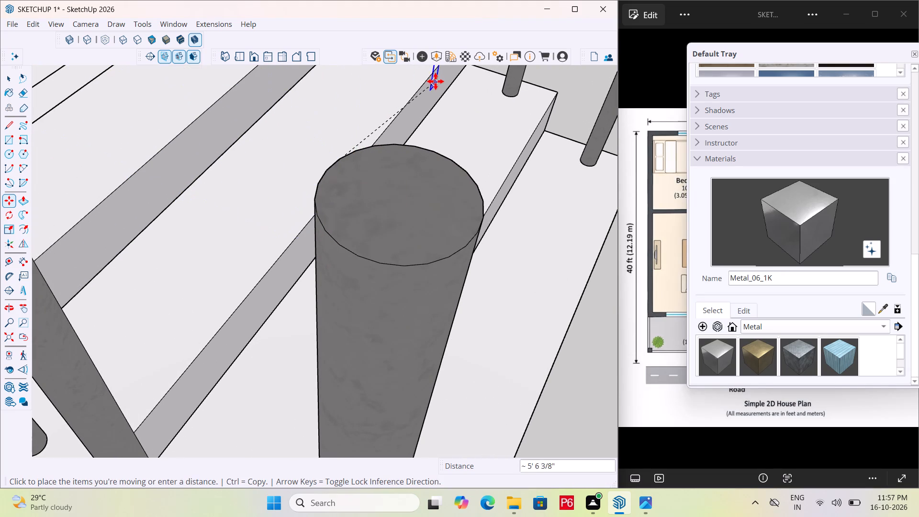
scroll(400, 126, down, 7)
scroll(259, 265, down, 7)
middle_drag(384, 167, 191, 208)
scroll(310, 190, up, 1)
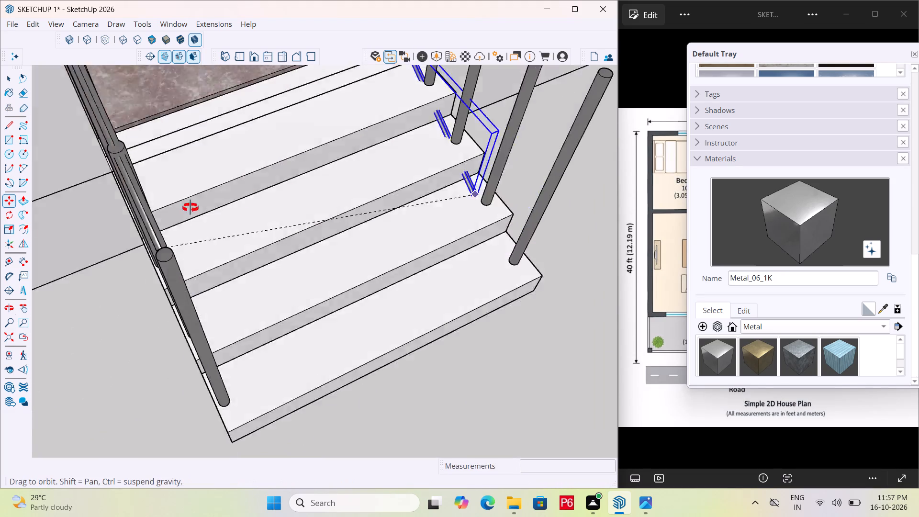
middle_drag(191, 208, 52, 220)
scroll(153, 180, down, 6)
scroll(365, 242, up, 6)
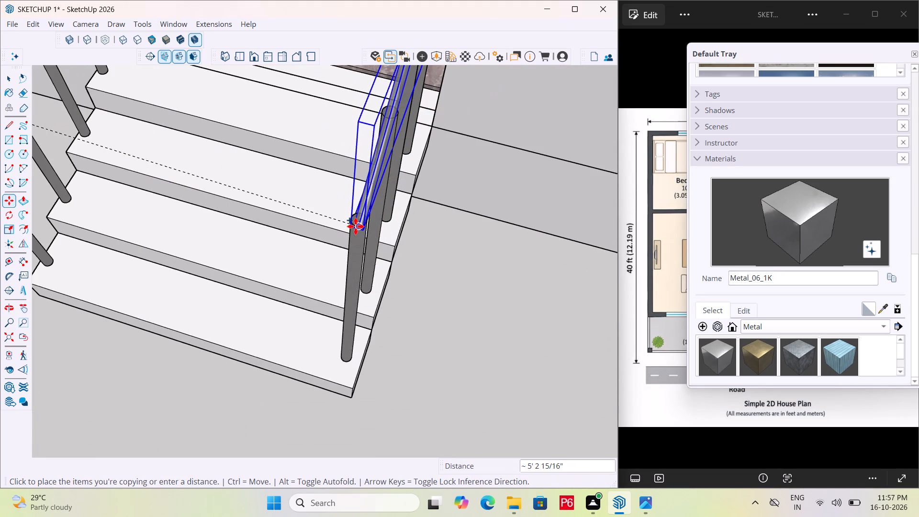
click(356, 226)
scroll(235, 247, down, 7)
Save the model and clear the selection of the copied handrail.
key(ctrl+s)
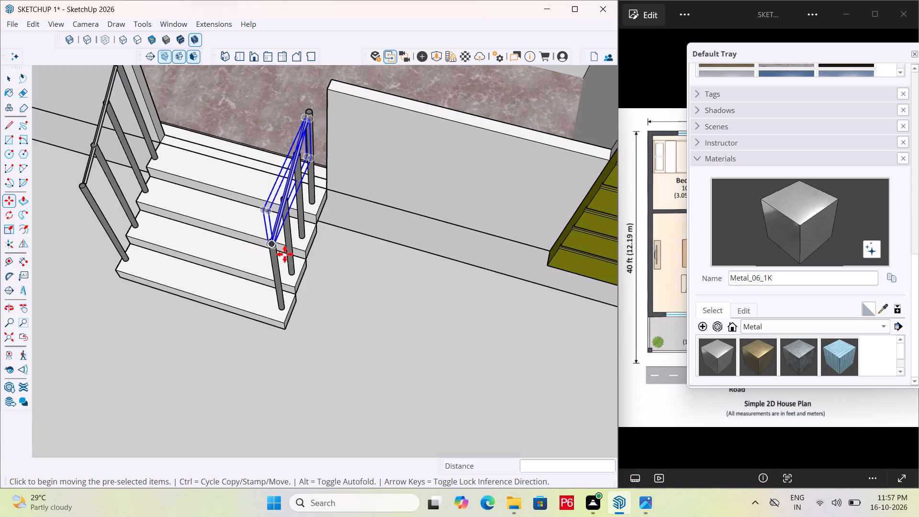
key(ctrl+s)
key(ctrl+s)
key(space)
click(387, 288)
Examine both handrails and the copied rail's fit against the posts beside the entrance steps.
middle_drag(171, 242, 516, 171)
scroll(179, 242, down, 1)
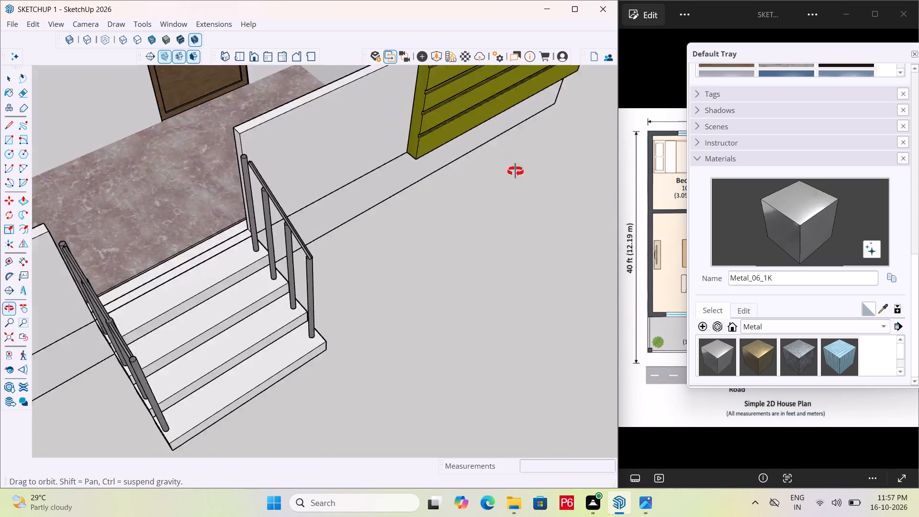
middle_drag(516, 171, 666, 104)
scroll(360, 186, up, 1)
middle_drag(365, 187, 309, 230)
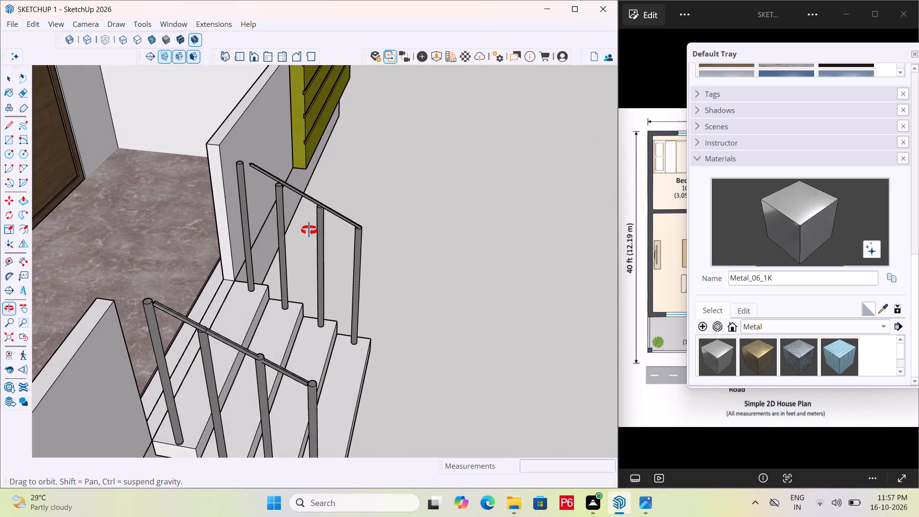
middle_drag(309, 230, 306, 223)
scroll(293, 188, up, 1)
middle_drag(292, 188, 240, 199)
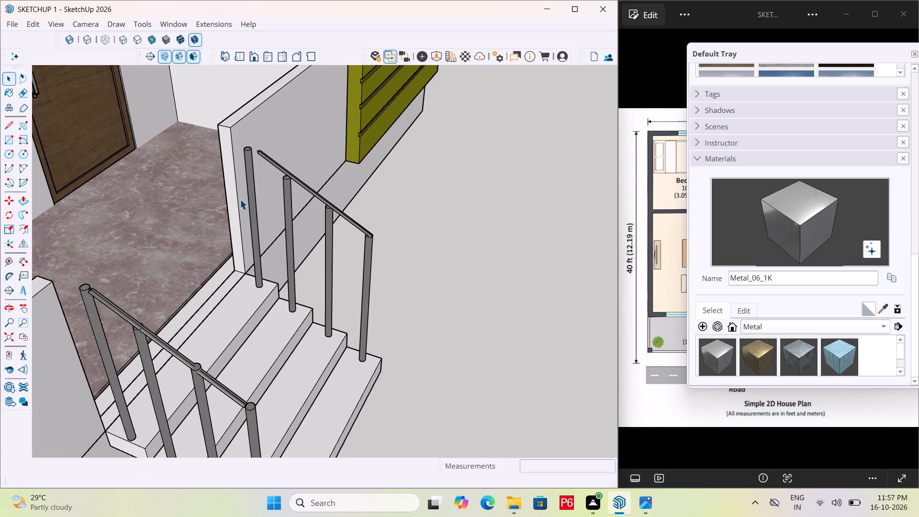
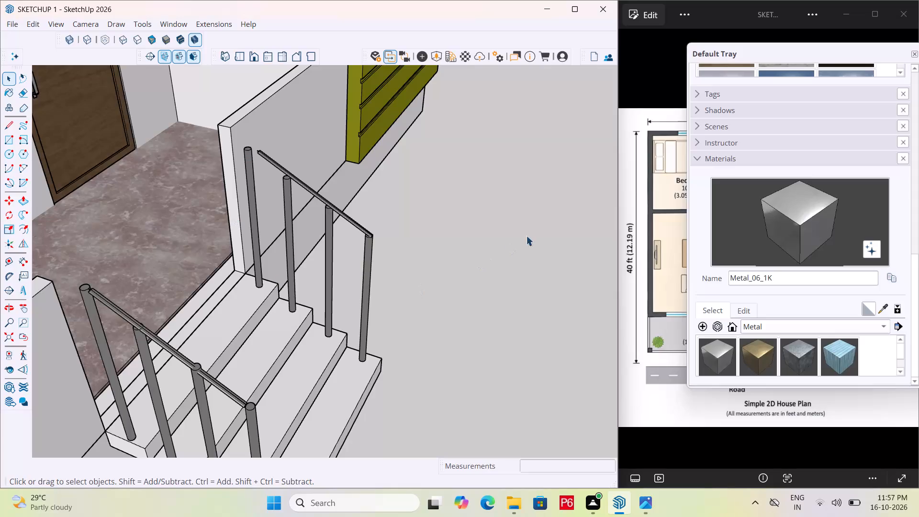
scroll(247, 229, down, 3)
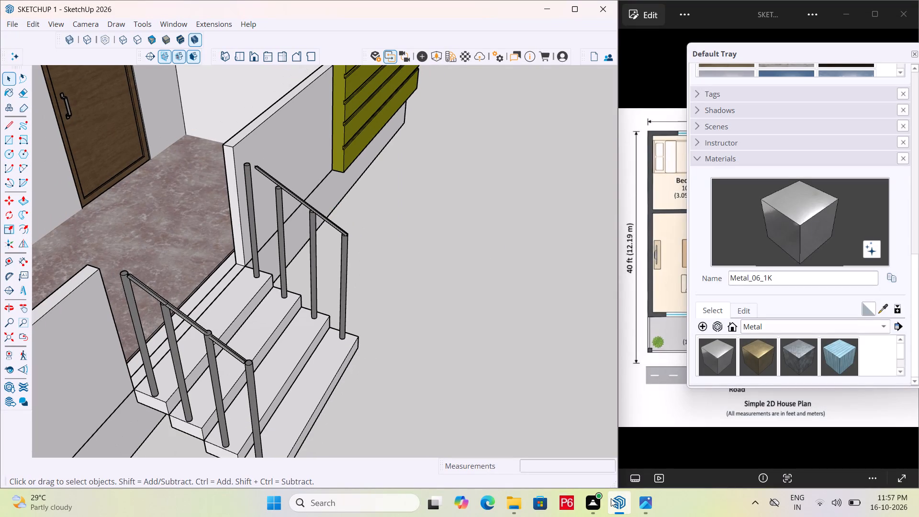
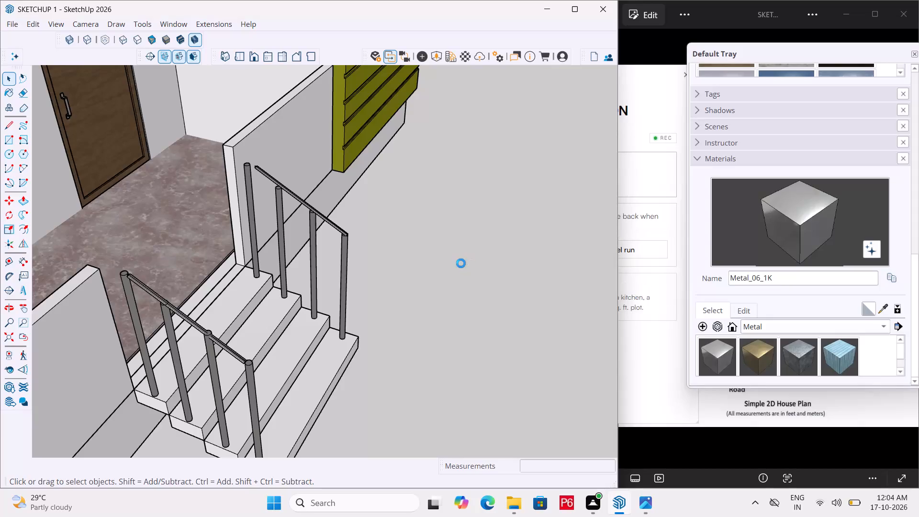
Save the house model.
key(ctrl+s)
key(ctrl+s)
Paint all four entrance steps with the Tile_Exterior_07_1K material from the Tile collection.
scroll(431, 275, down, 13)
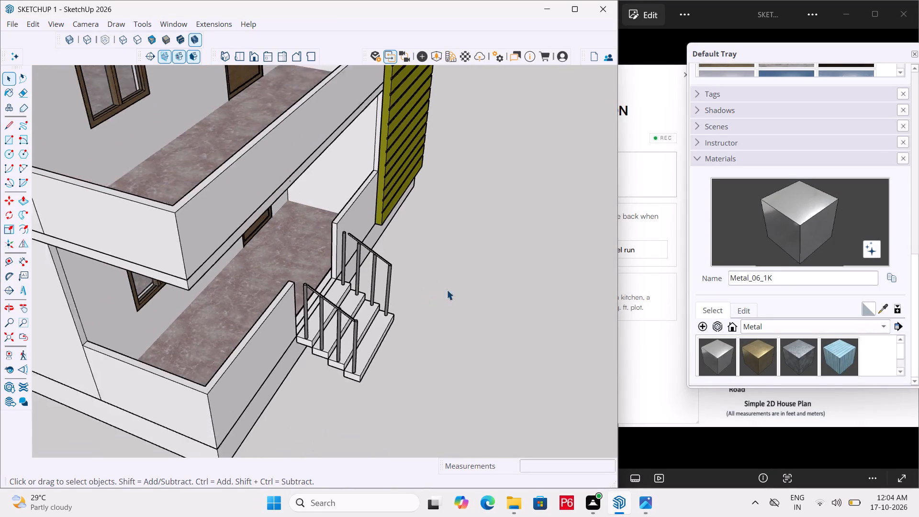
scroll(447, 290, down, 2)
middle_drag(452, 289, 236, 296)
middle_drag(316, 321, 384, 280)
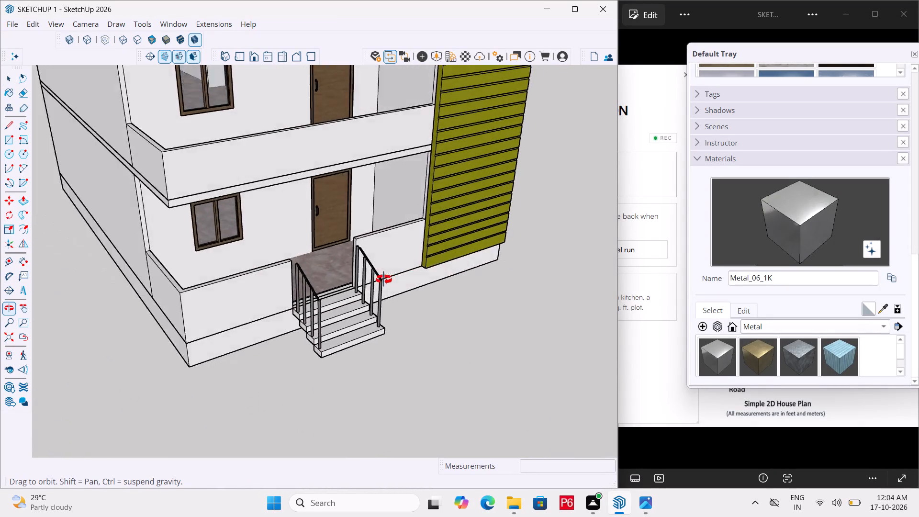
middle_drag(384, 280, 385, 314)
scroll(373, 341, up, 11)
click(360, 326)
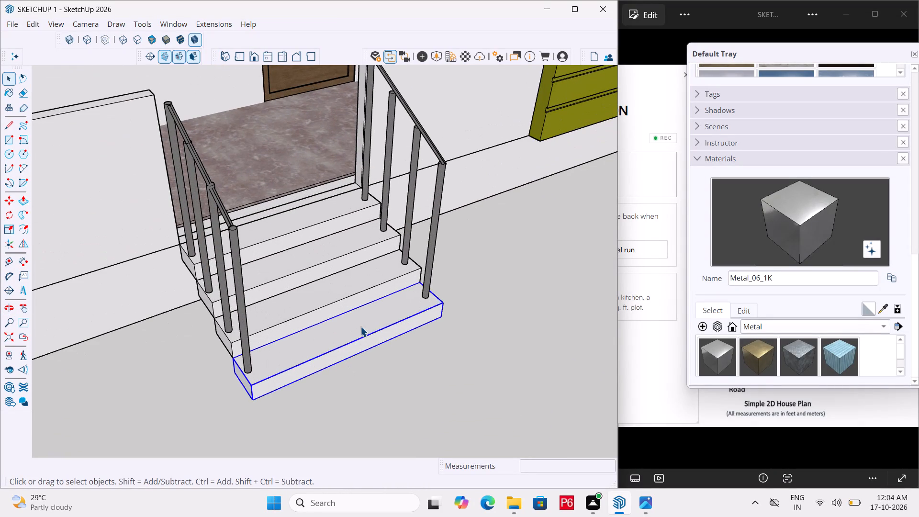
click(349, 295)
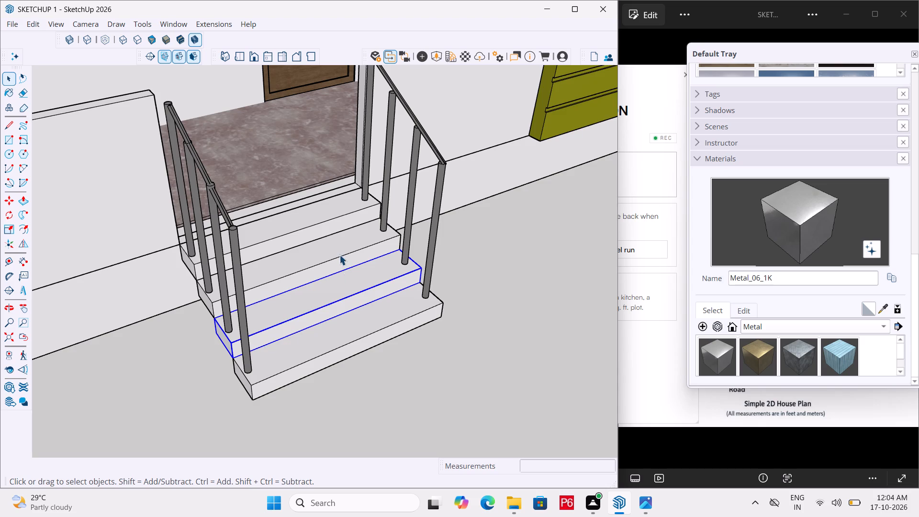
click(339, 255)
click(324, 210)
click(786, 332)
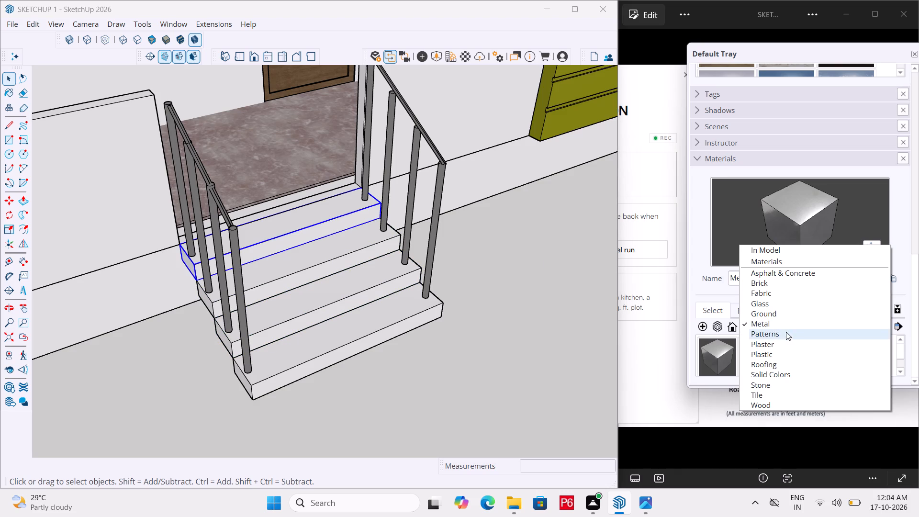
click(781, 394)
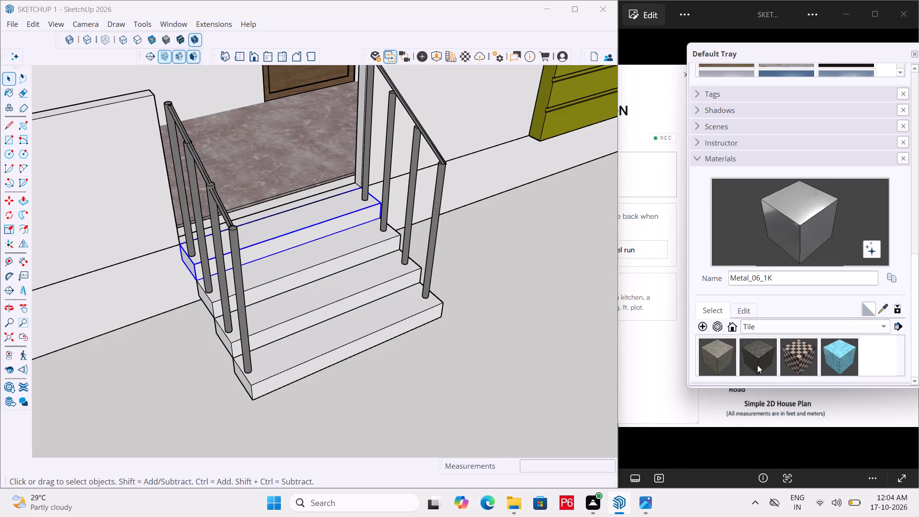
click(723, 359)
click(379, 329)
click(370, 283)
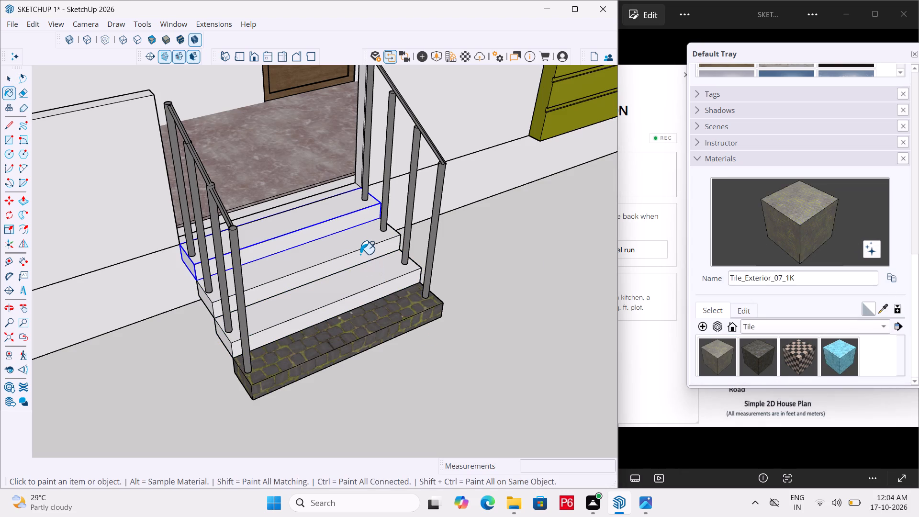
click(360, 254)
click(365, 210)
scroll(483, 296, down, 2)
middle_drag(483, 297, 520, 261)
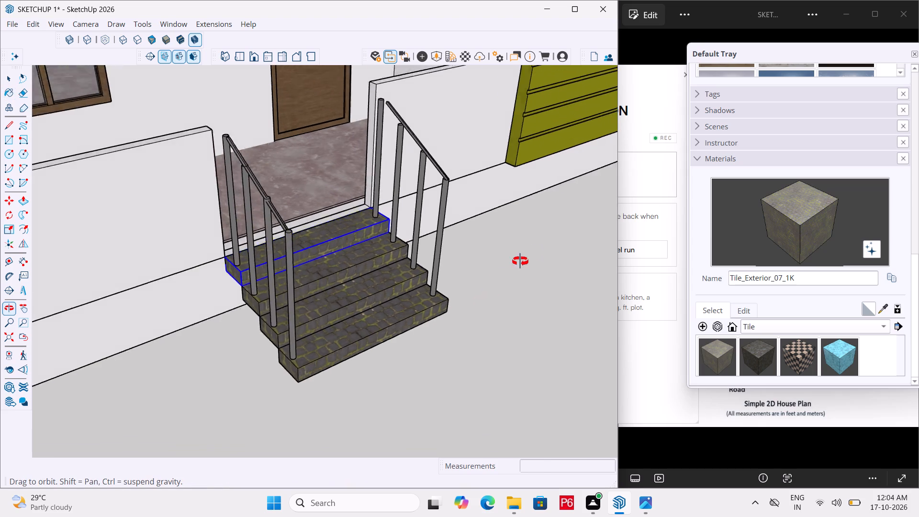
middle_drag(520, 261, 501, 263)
Paint all four entrance steps with the Forest_Floor_01_1K material from the Ground collection.
click(776, 327)
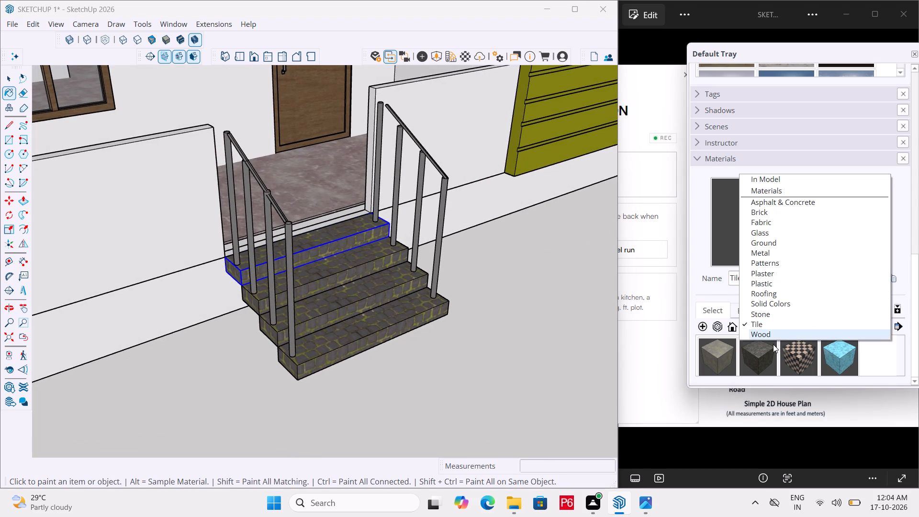
click(778, 287)
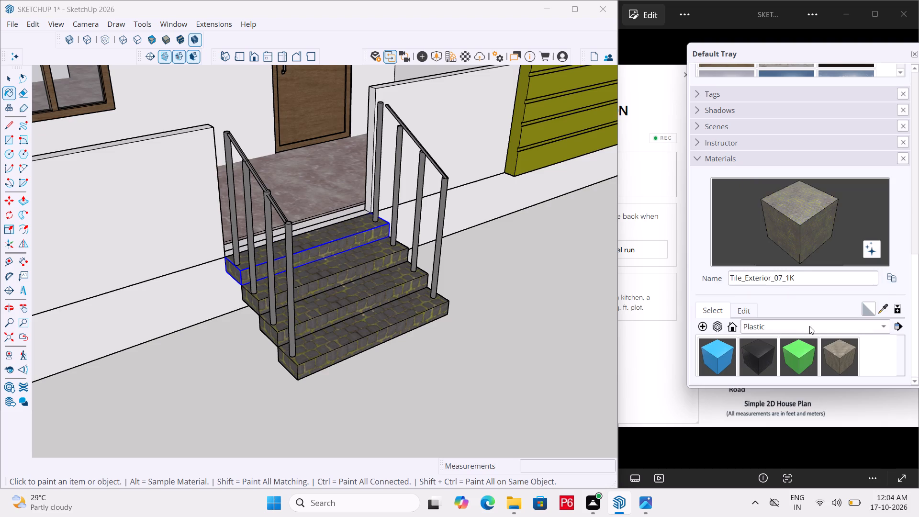
click(796, 324)
click(780, 284)
click(726, 358)
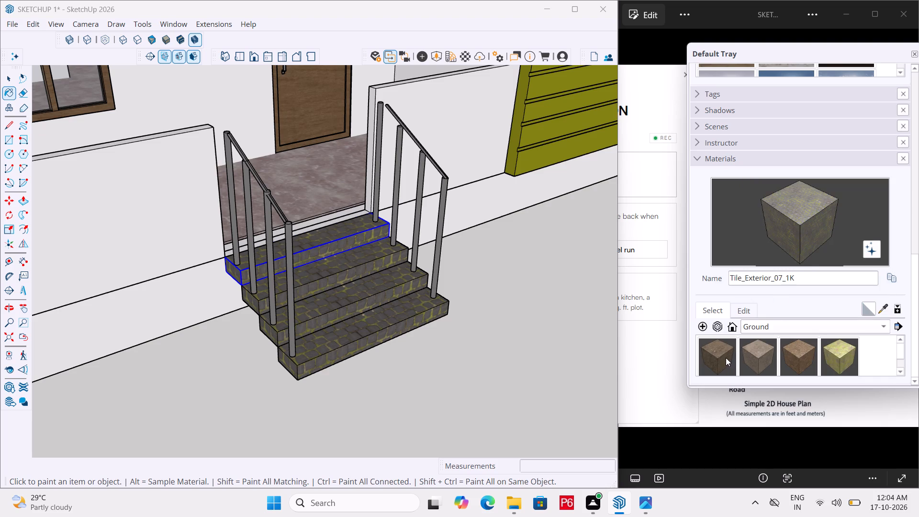
click(420, 309)
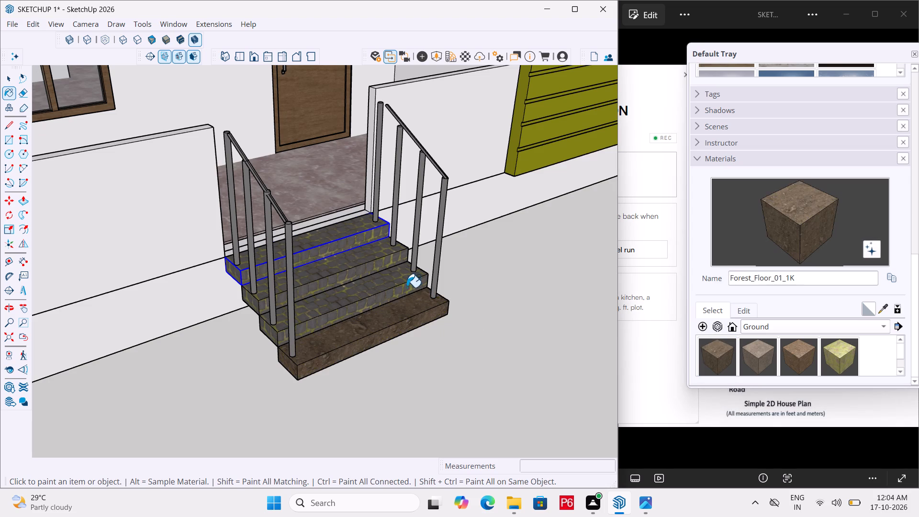
click(403, 283)
click(363, 263)
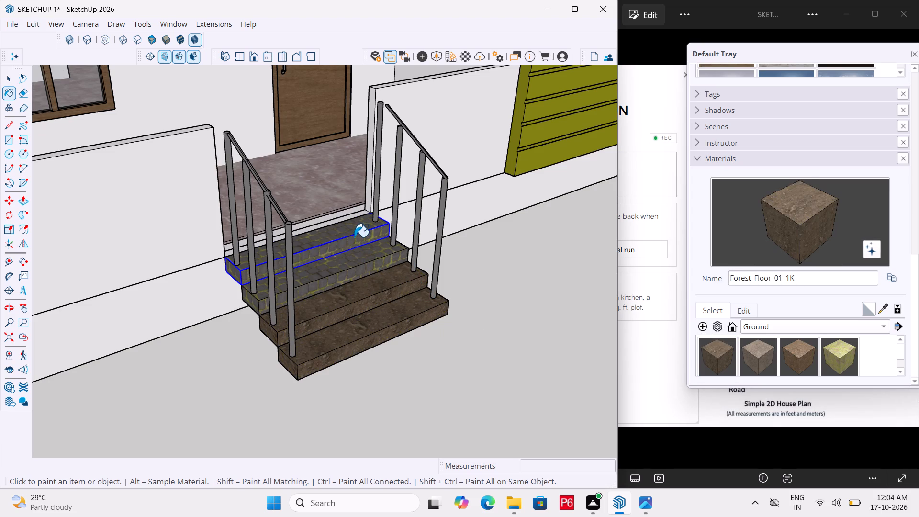
click(354, 237)
Save the model with the painted entrance steps.
scroll(422, 286, down, 3)
key(ctrl+s)
key(ctrl+s)
ctrl+scroll(402, 328, down, 1)
key(ctrl+s)
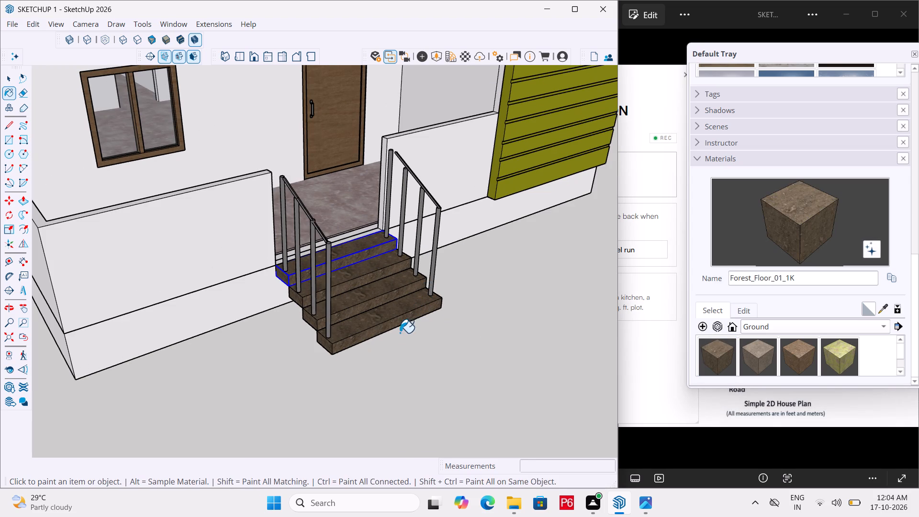
ctrl+scroll(400, 333, down, 2)
key(ctrl+s)
key(ctrl+s)
Examine the painted entrance steps and the whole house exterior from the front and from the corner.
scroll(370, 342, down, 4)
middle_drag(409, 346, 308, 334)
key(space)
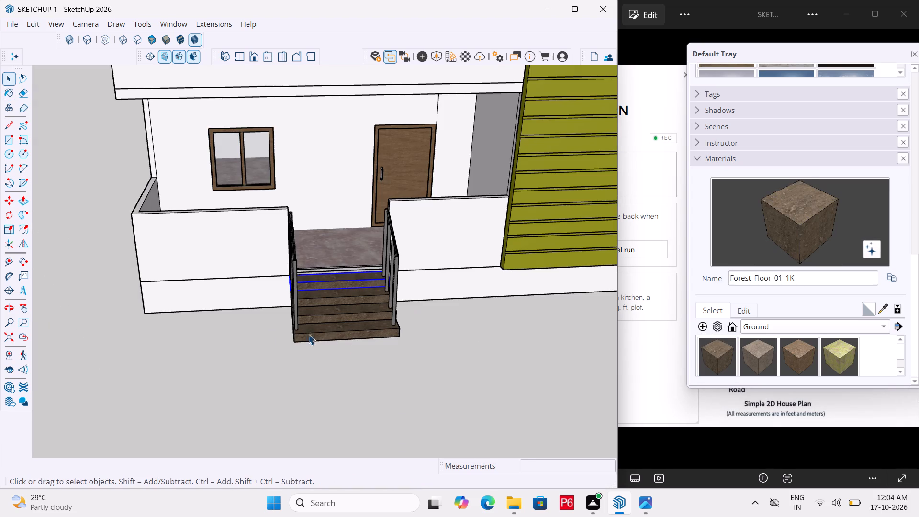
middle_drag(308, 334, 357, 334)
scroll(388, 338, down, 5)
middle_drag(335, 340, 442, 320)
scroll(371, 340, down, 1)
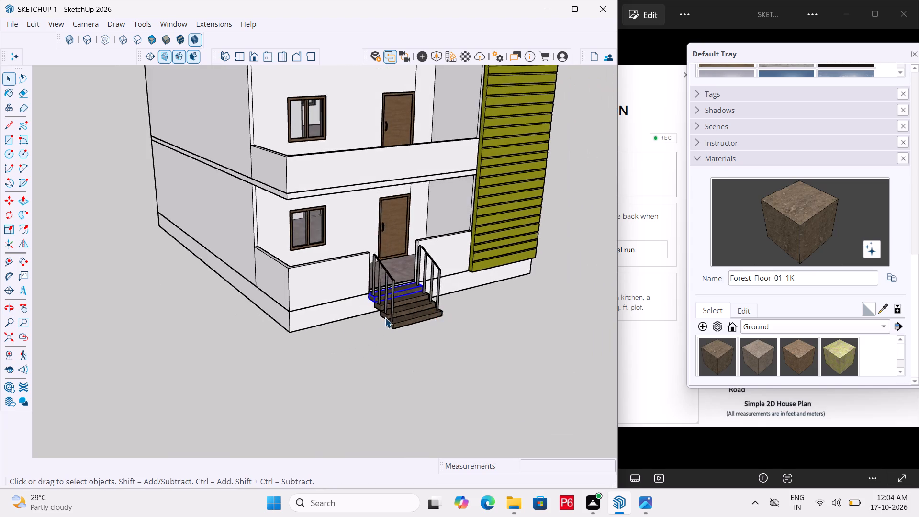
scroll(380, 338, down, 5)
scroll(445, 171, up, 3)
scroll(441, 223, down, 4)
scroll(460, 109, up, 2)
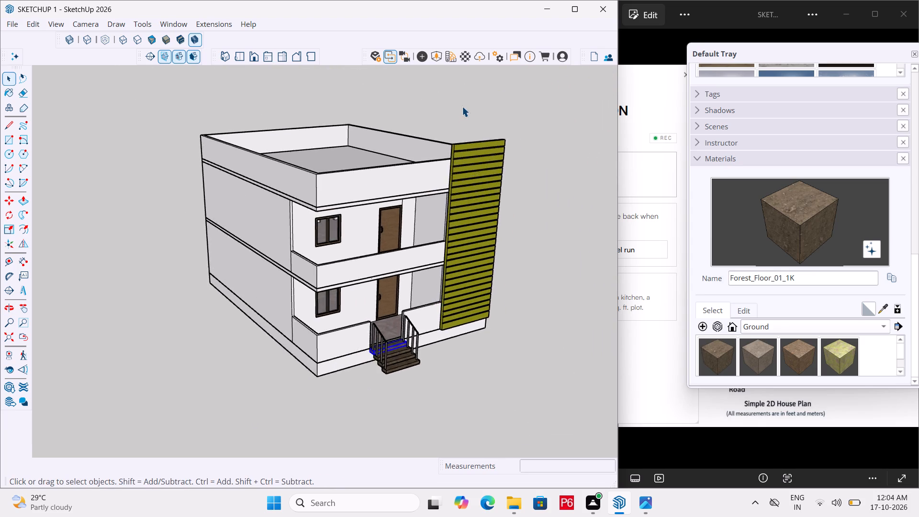
scroll(462, 106, up, 2)
scroll(466, 123, down, 3)
middle_drag(417, 242, 415, 230)
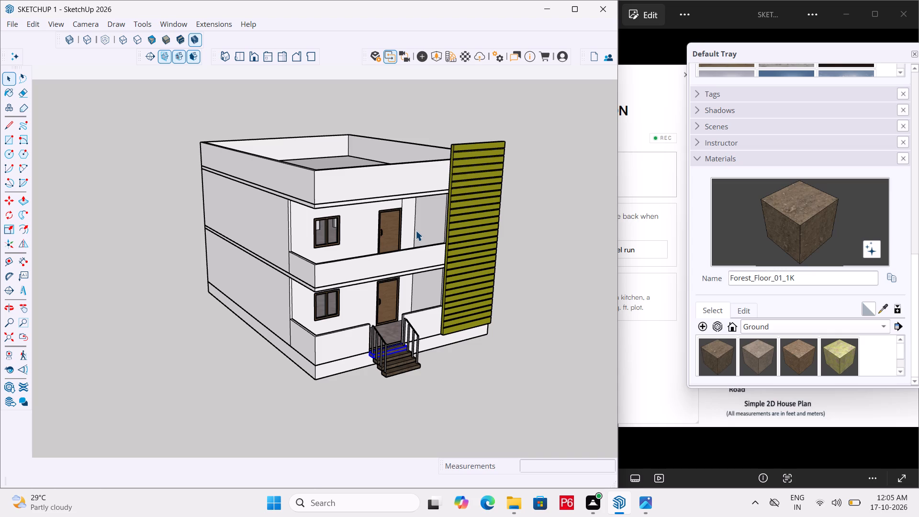
Start the Move command on the selected top entrance step.
key(m)
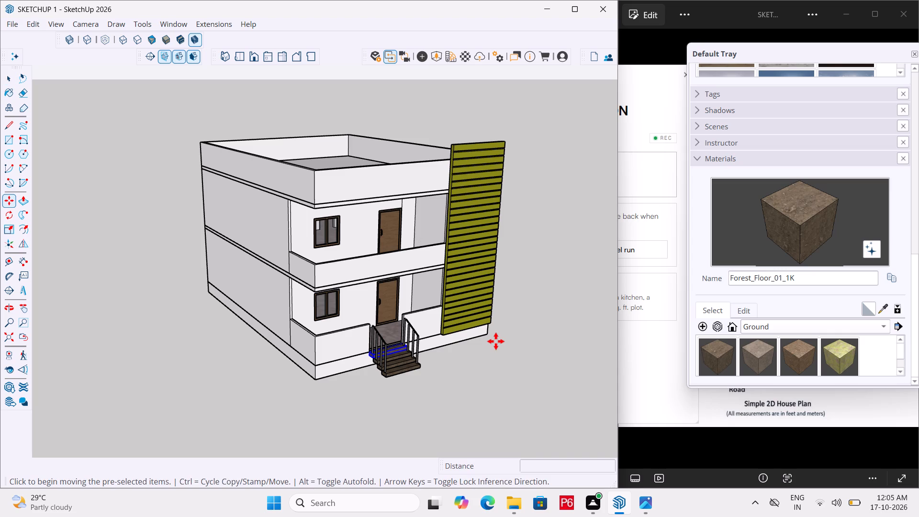
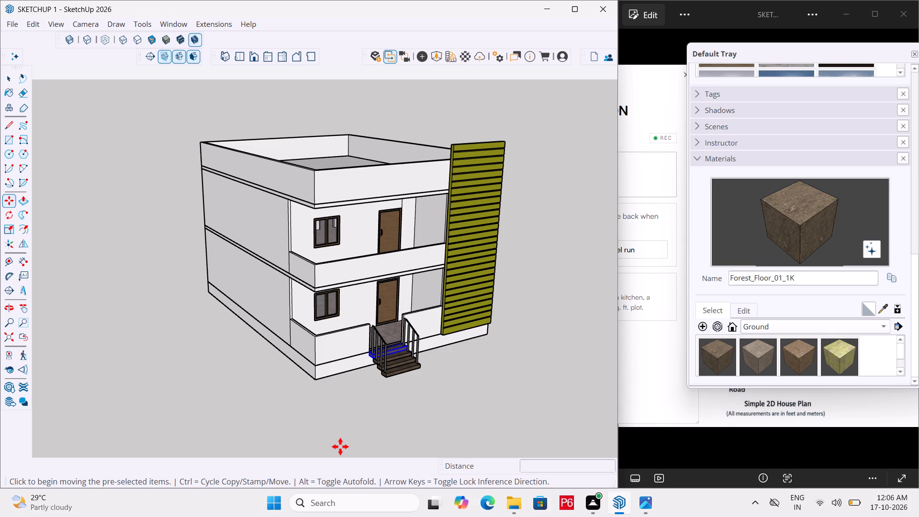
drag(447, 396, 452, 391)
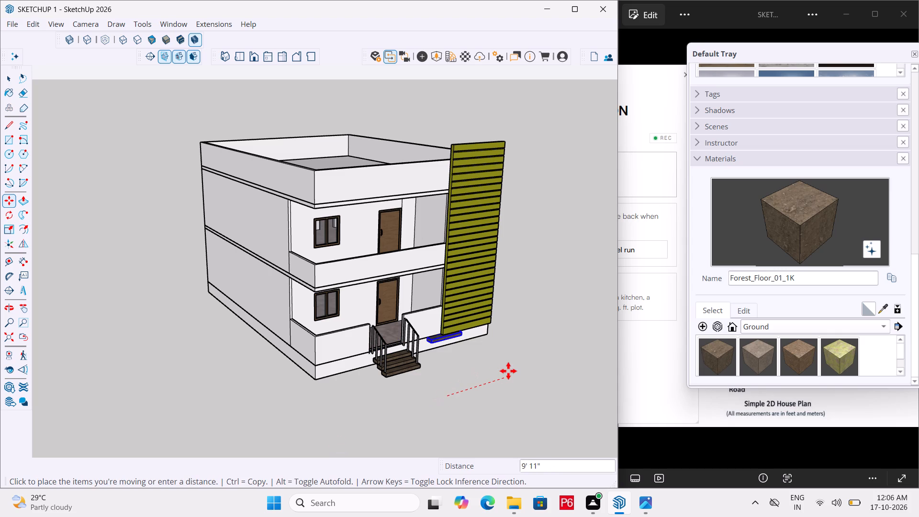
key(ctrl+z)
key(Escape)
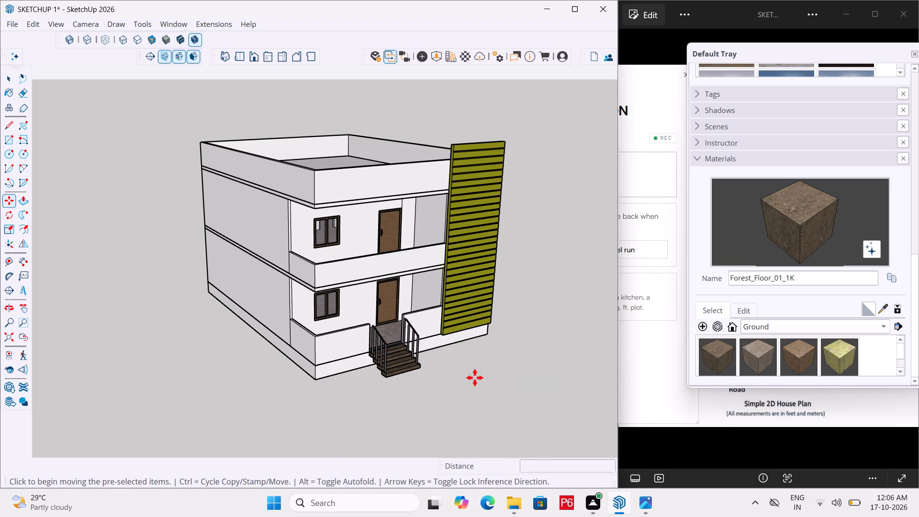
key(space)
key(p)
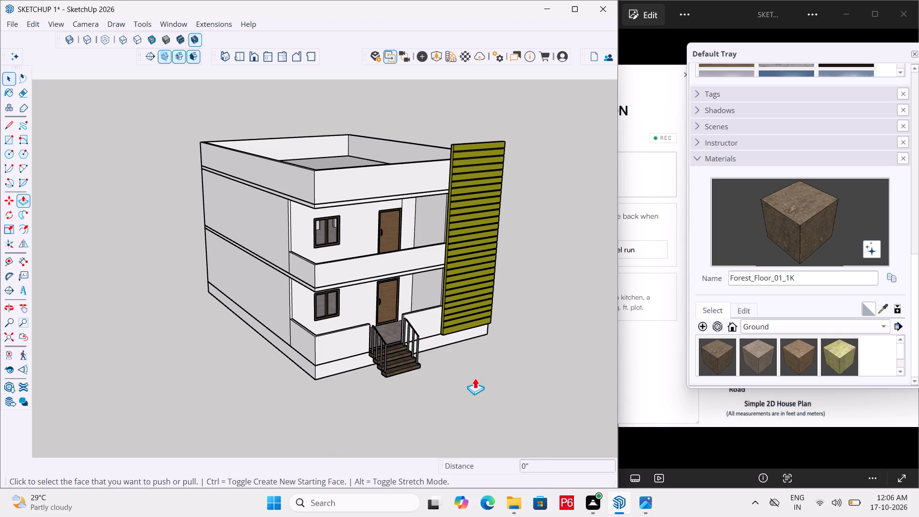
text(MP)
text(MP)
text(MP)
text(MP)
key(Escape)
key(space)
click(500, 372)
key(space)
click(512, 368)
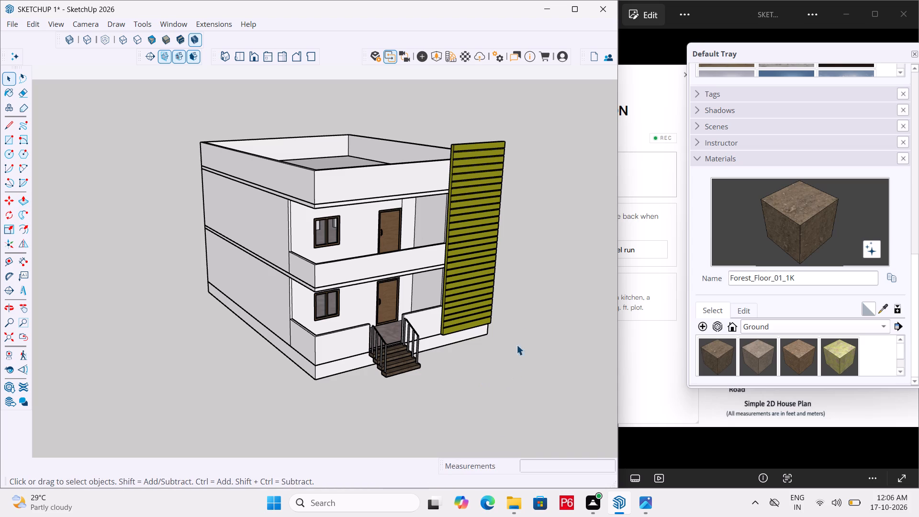
Open the olive slatted panel at the front corner of the house for editing.
scroll(526, 315, down, 1)
middle_click(526, 315)
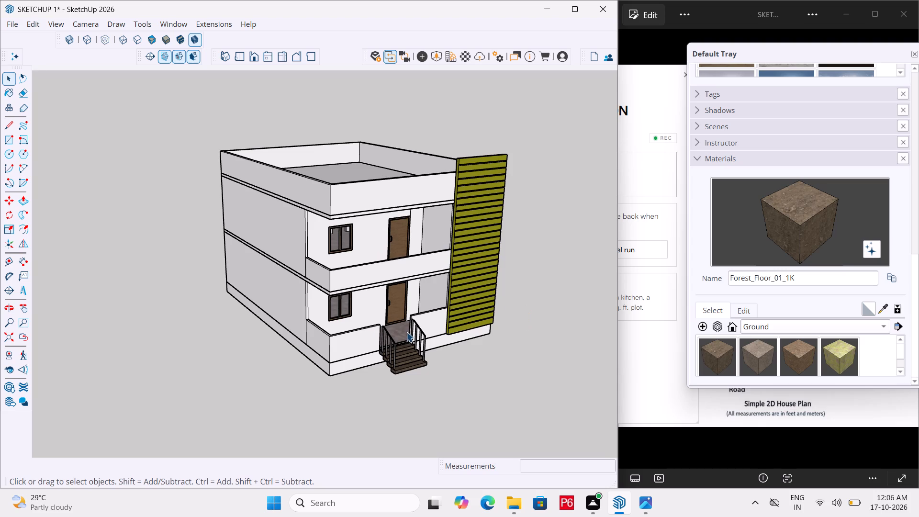
middle_drag(412, 334, 453, 334)
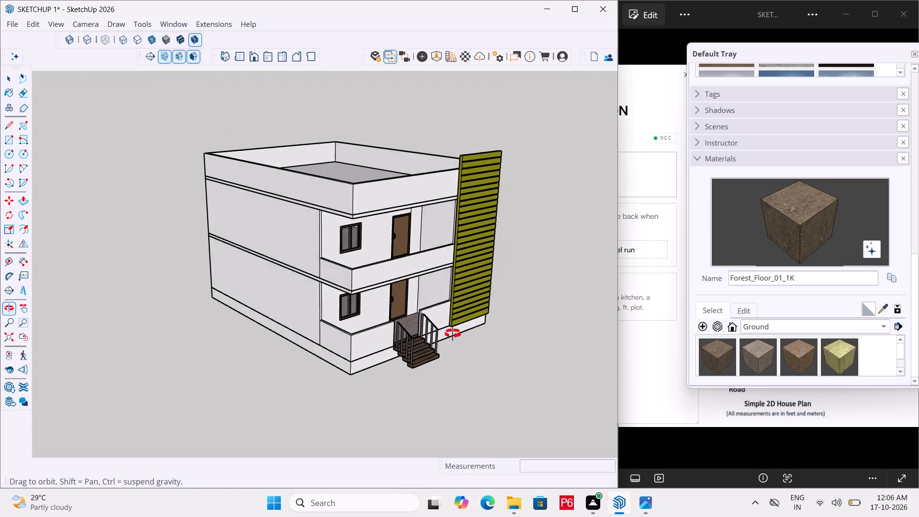
middle_drag(453, 334, 385, 351)
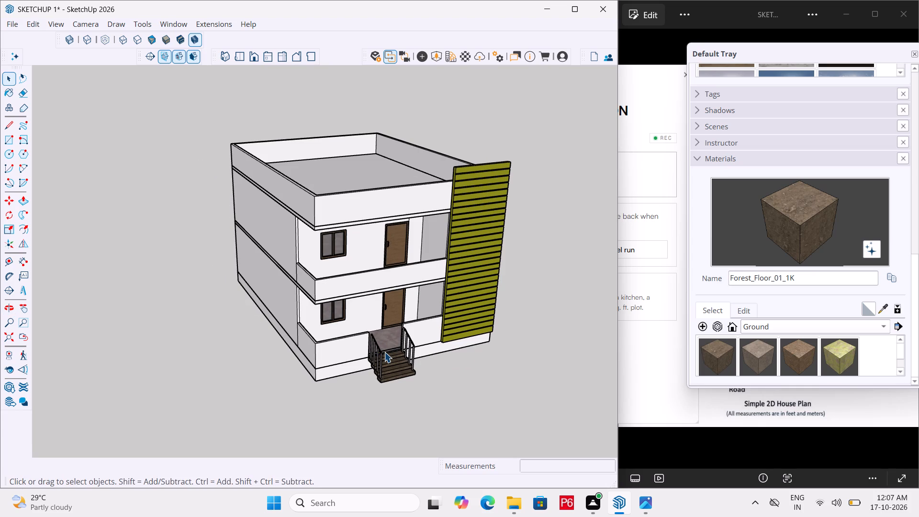
middle_drag(466, 315, 440, 300)
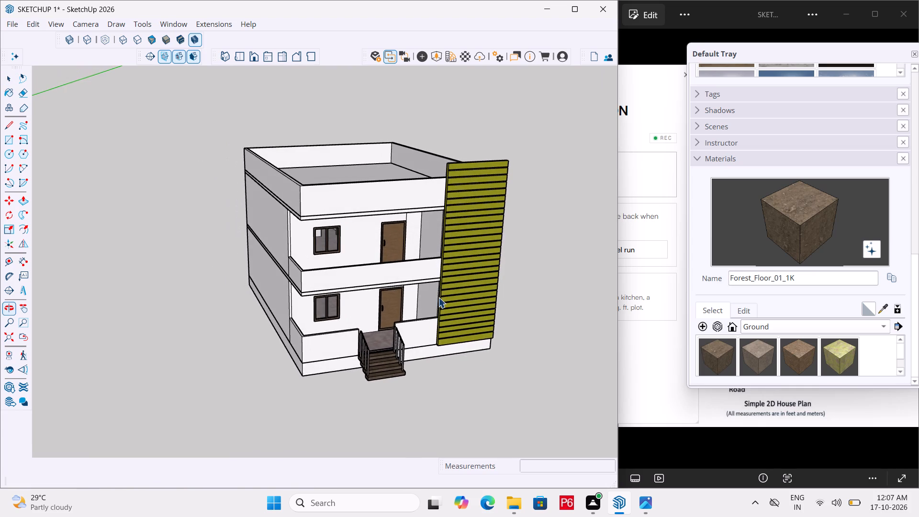
scroll(429, 182, up, 3)
middle_drag(469, 182, 562, 212)
scroll(527, 162, up, 2)
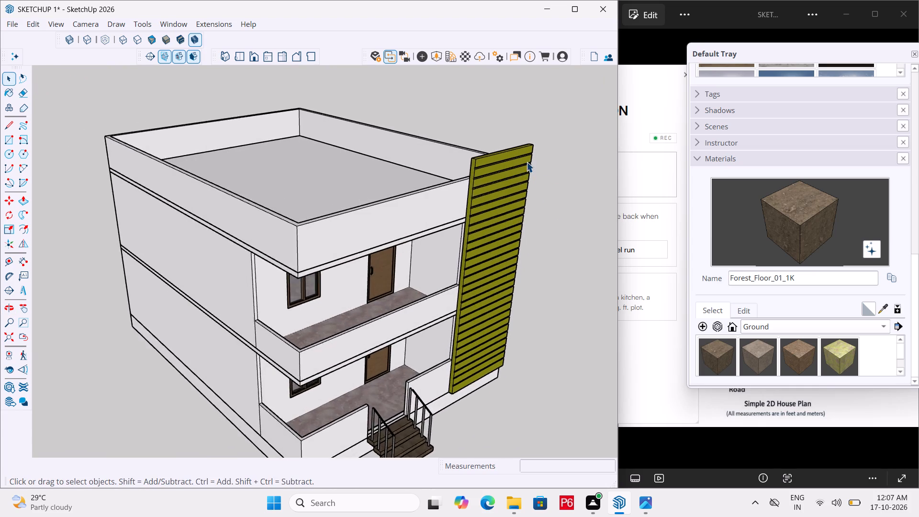
scroll(527, 162, up, 3)
scroll(487, 157, up, 4)
click(436, 157)
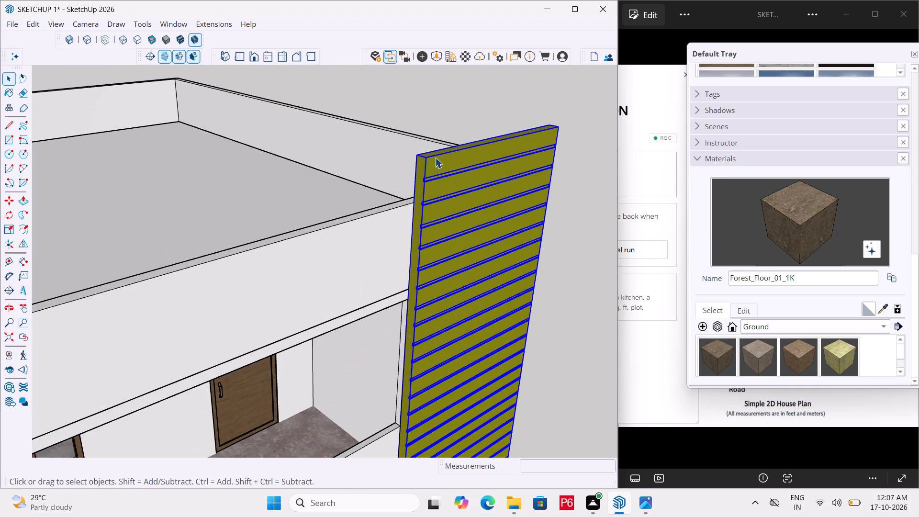
double_click(435, 157)
Push the slatted panel's top face down to the level of the first groove.
scroll(435, 152, up, 4)
middle_drag(439, 230, 437, 291)
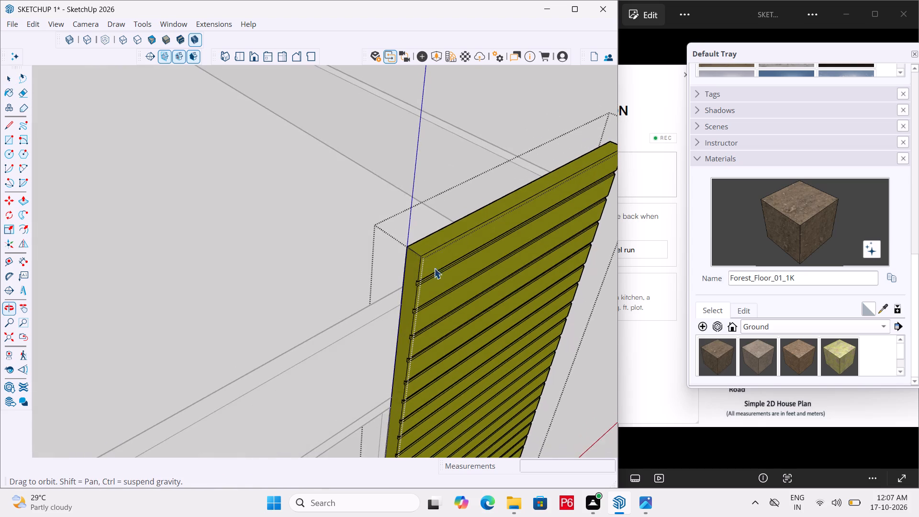
scroll(438, 240, up, 3)
triple_click(438, 236)
click(437, 234)
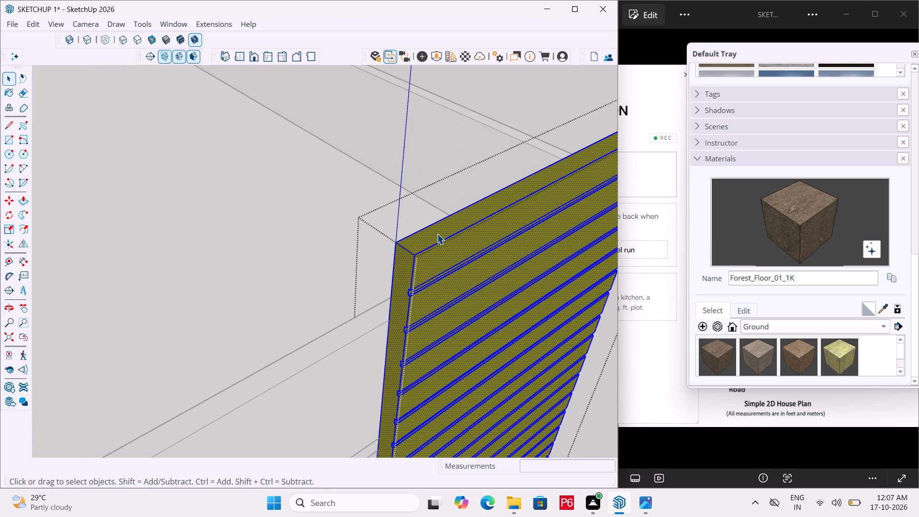
key(p)
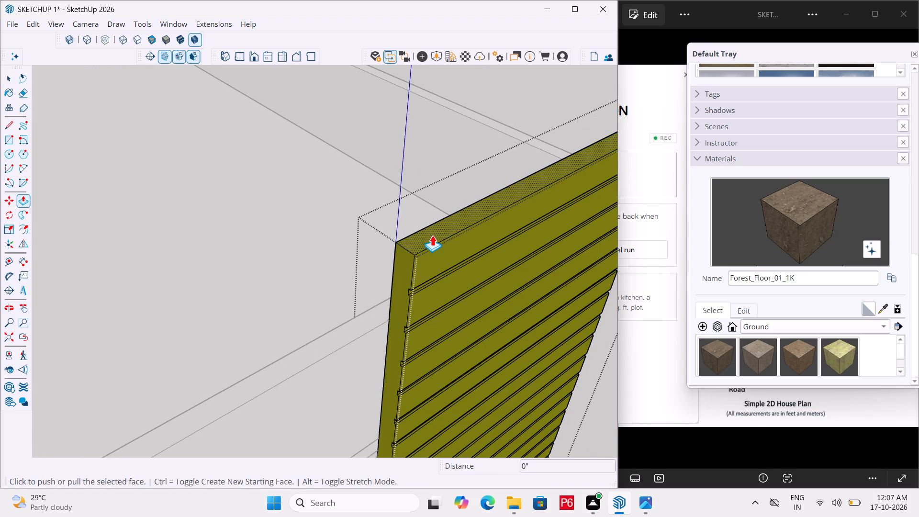
click(432, 235)
click(413, 277)
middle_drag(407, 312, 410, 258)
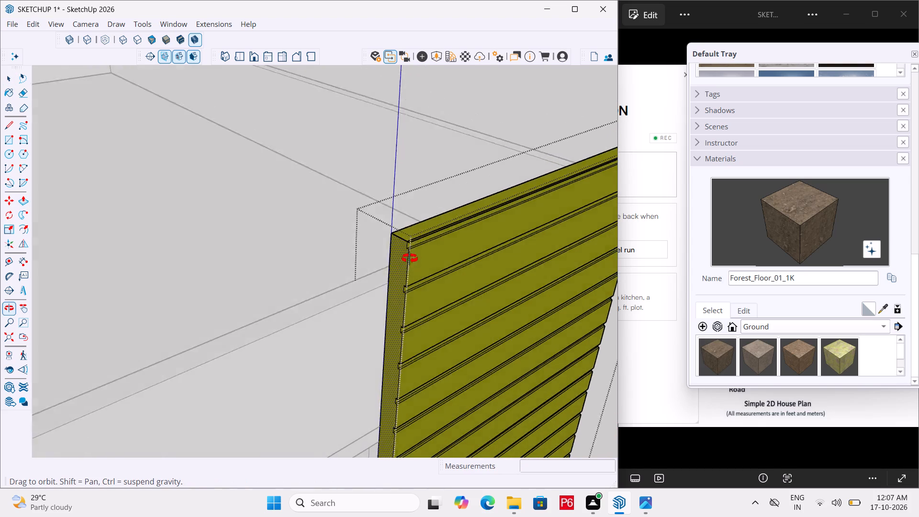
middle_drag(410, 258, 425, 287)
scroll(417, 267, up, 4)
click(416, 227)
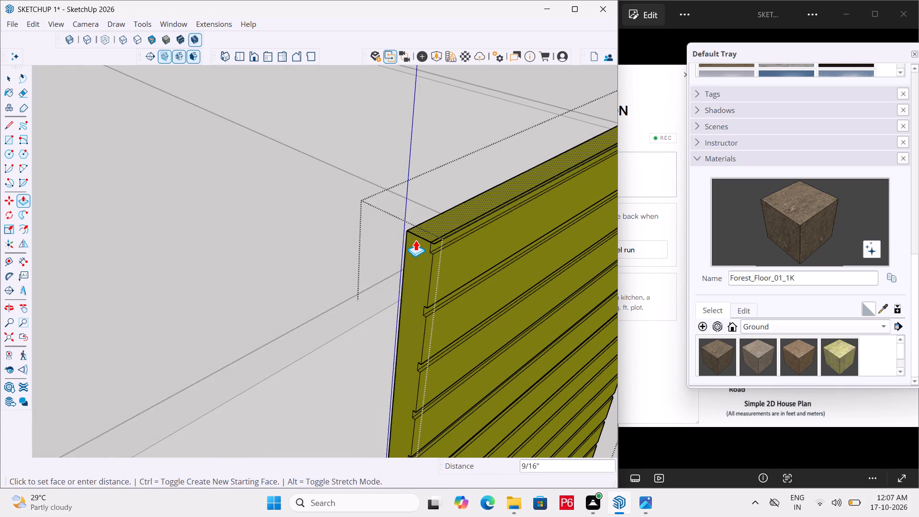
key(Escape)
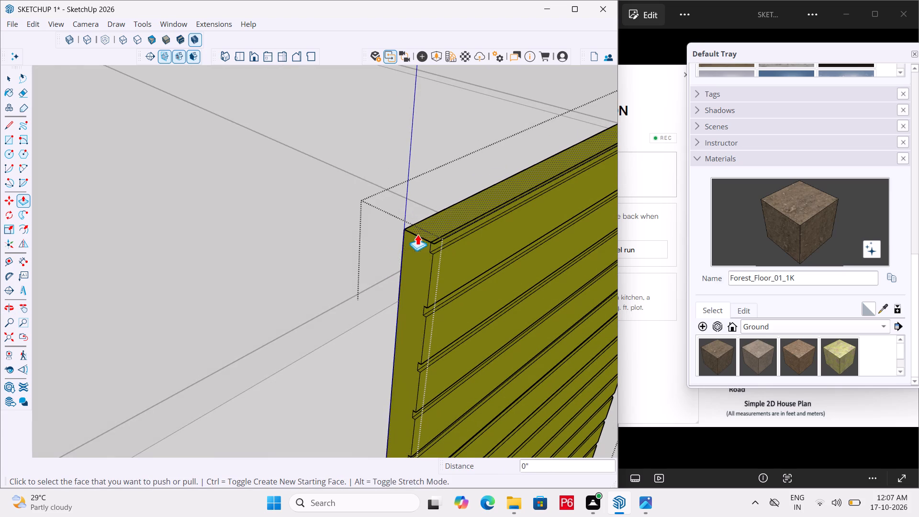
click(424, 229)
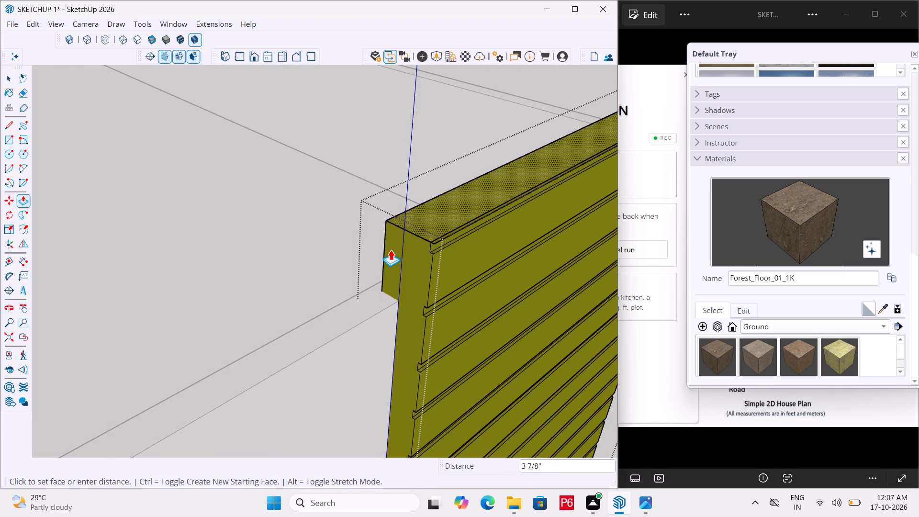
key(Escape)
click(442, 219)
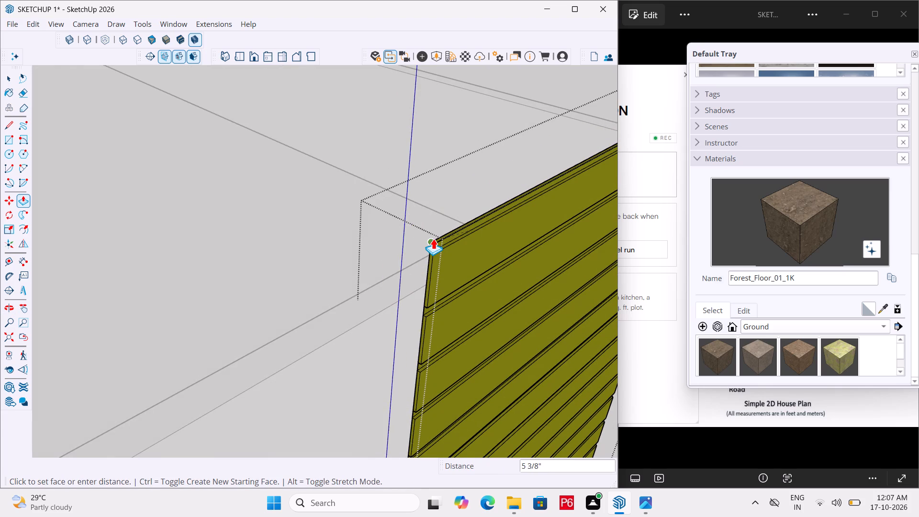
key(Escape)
Push the upper face of the panel's topmost slat down 10 3/16" to the next groove.
scroll(455, 240, up, 6)
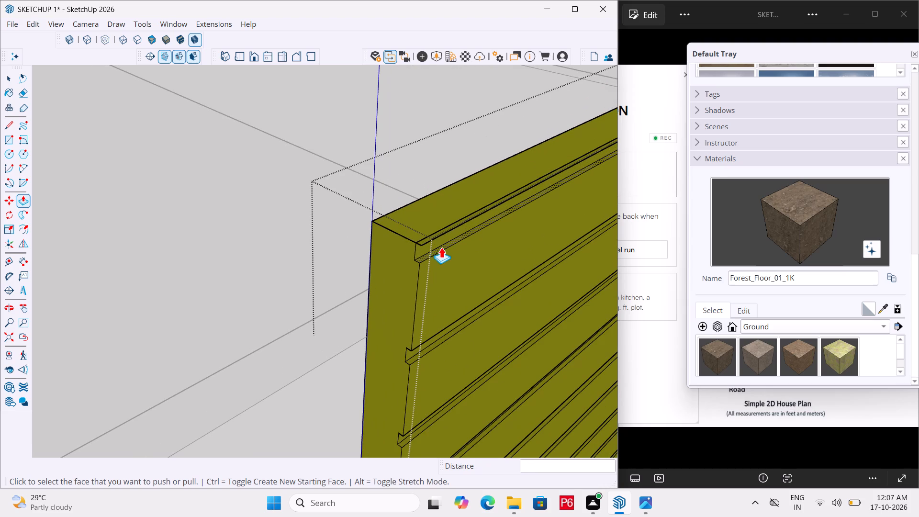
click(426, 254)
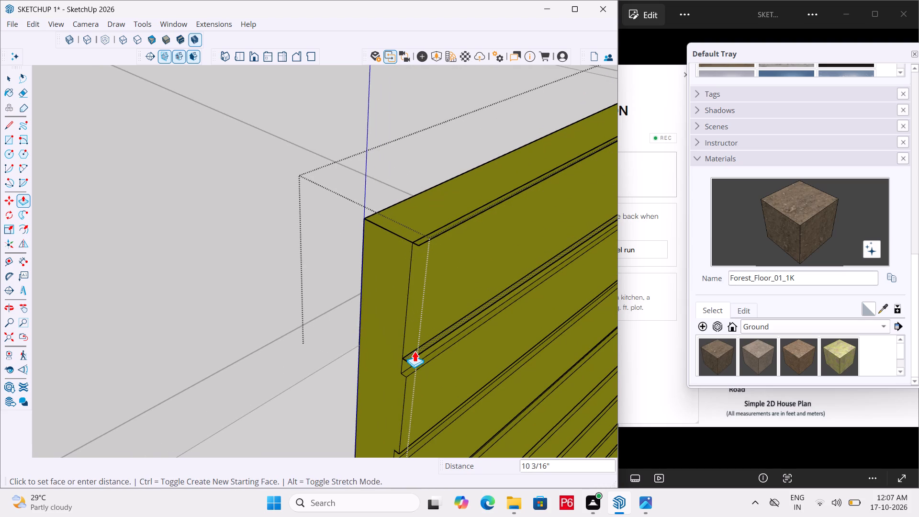
click(410, 365)
scroll(374, 308, down, 6)
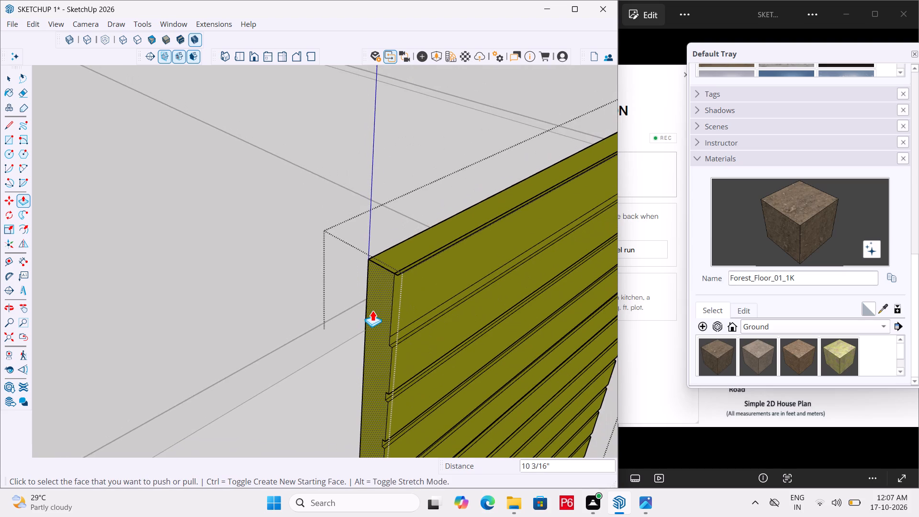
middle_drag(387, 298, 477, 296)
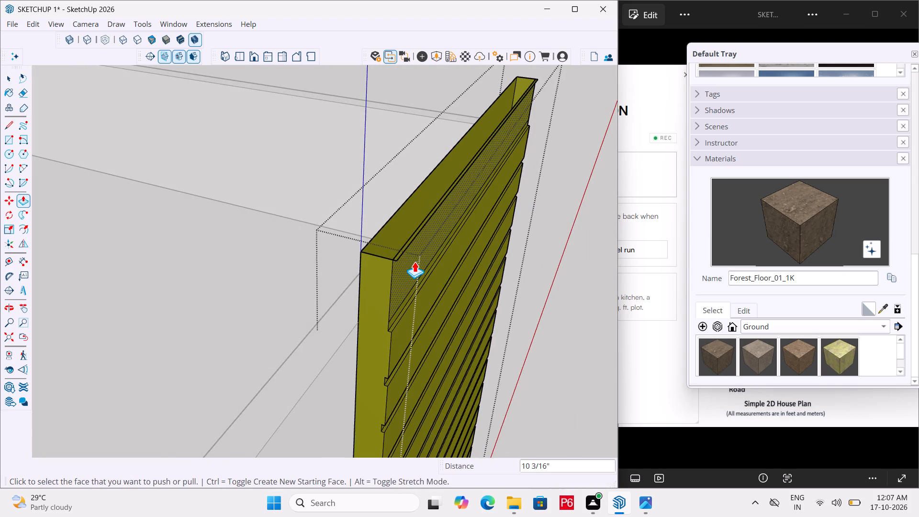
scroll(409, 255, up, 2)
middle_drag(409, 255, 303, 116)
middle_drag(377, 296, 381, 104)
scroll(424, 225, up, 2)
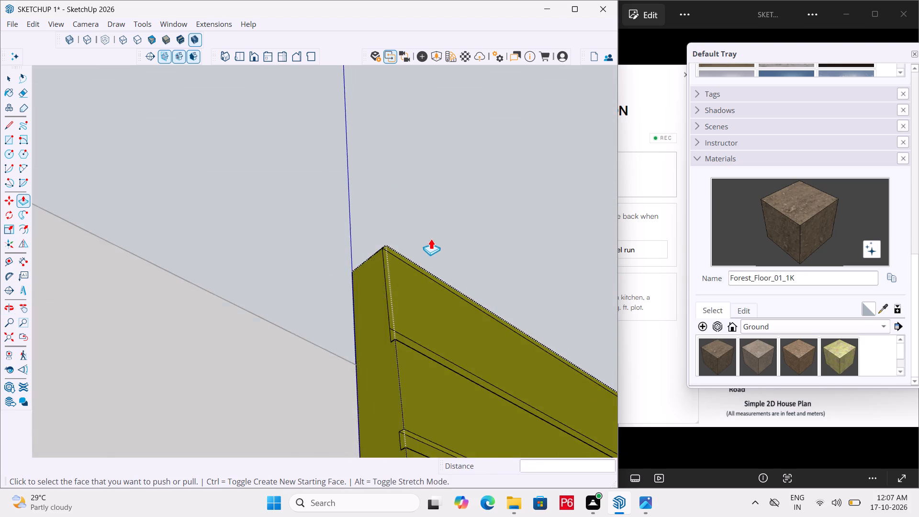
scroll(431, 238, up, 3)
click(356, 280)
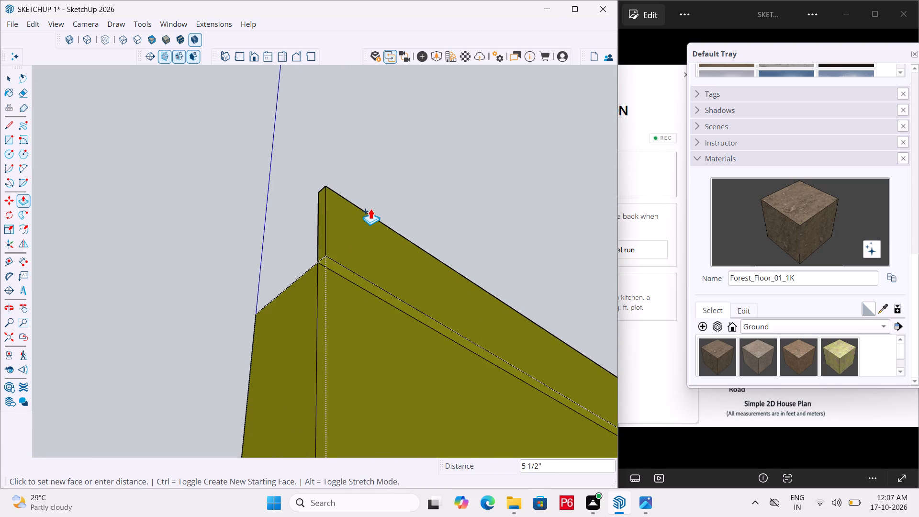
Save the model with the lowered top of the slatted panel.
key(ctrl+s)
key(ctrl+s)
Erase the leftover long outer edge and the near short edge of the thin strip at the panel's top.
scroll(376, 220, down, 6)
scroll(352, 260, down, 3)
middle_drag(352, 264, 367, 390)
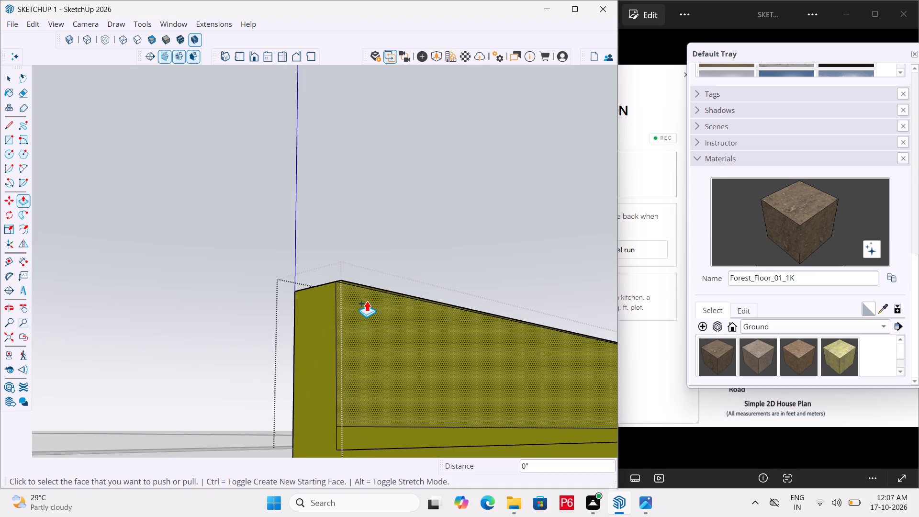
scroll(367, 299, up, 5)
middle_drag(373, 284, 387, 200)
key(e)
scroll(344, 261, up, 4)
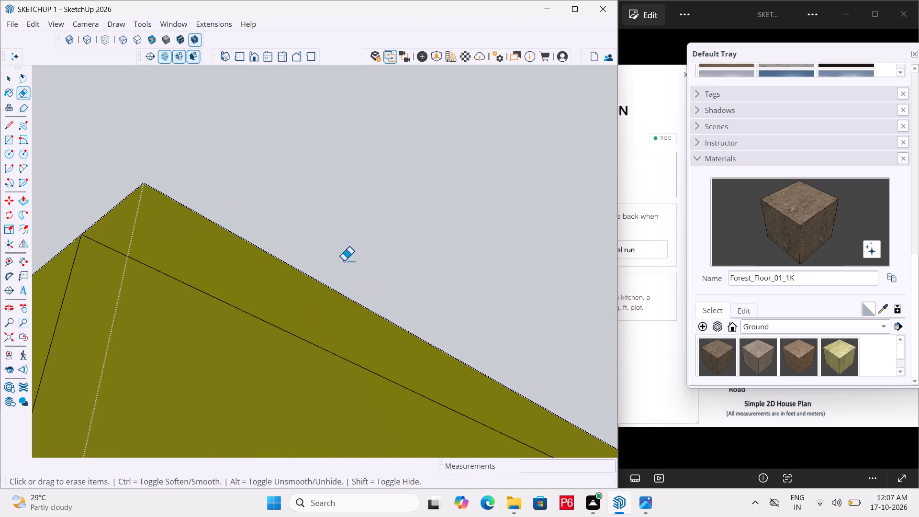
scroll(344, 261, up, 1)
drag(310, 281, 312, 276)
click(313, 274)
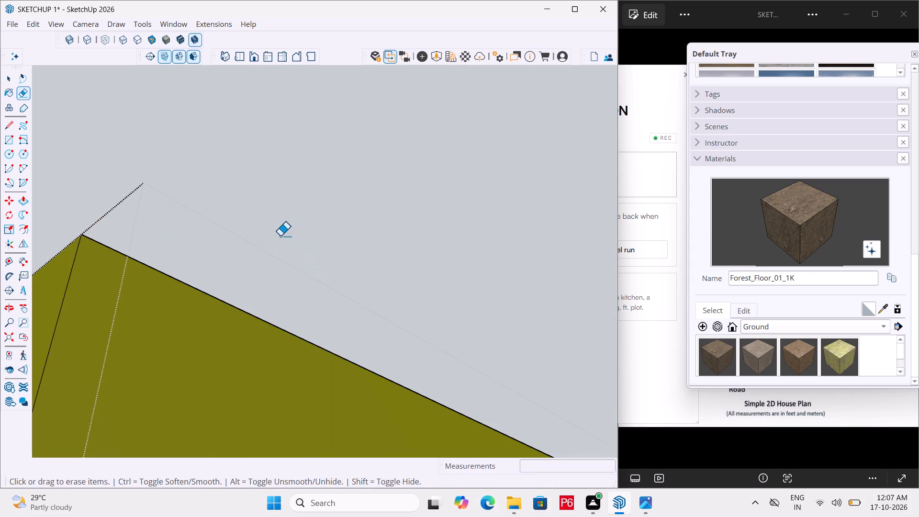
drag(115, 208, 115, 196)
click(115, 196)
Erase the leftover short edge at the far end of the panel's top.
scroll(133, 200, down, 6)
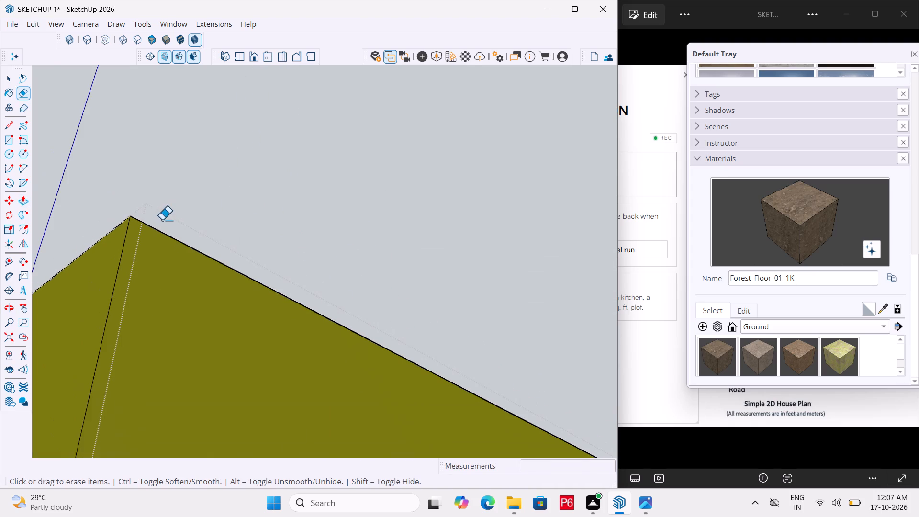
scroll(163, 217, down, 18)
scroll(510, 416, up, 5)
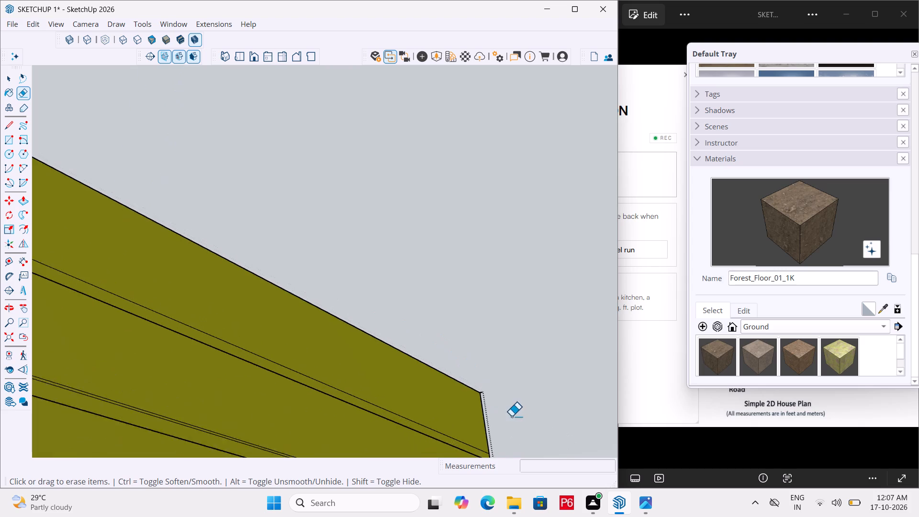
scroll(511, 416, up, 20)
scroll(511, 416, up, 9)
drag(430, 388, 427, 376)
click(427, 376)
Save the model with the cleaned-up top of the slatted panel.
scroll(430, 341, down, 20)
scroll(430, 341, down, 10)
scroll(375, 288, down, 7)
middle_drag(130, 250, 268, 472)
scroll(131, 250, down, 1)
scroll(129, 179, down, 7)
scroll(248, 240, down, 5)
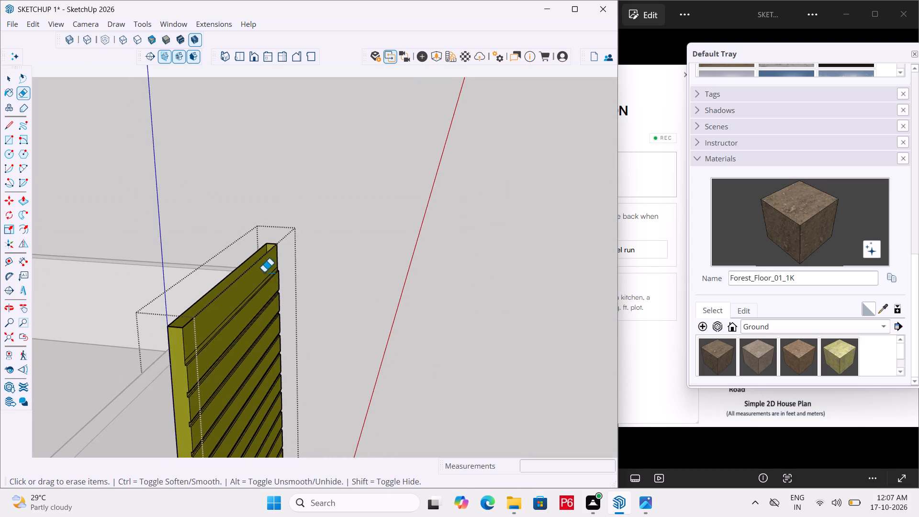
middle_drag(224, 277, 228, 302)
key(ctrl+s)
key(ctrl+s)
key(ctrl+s)
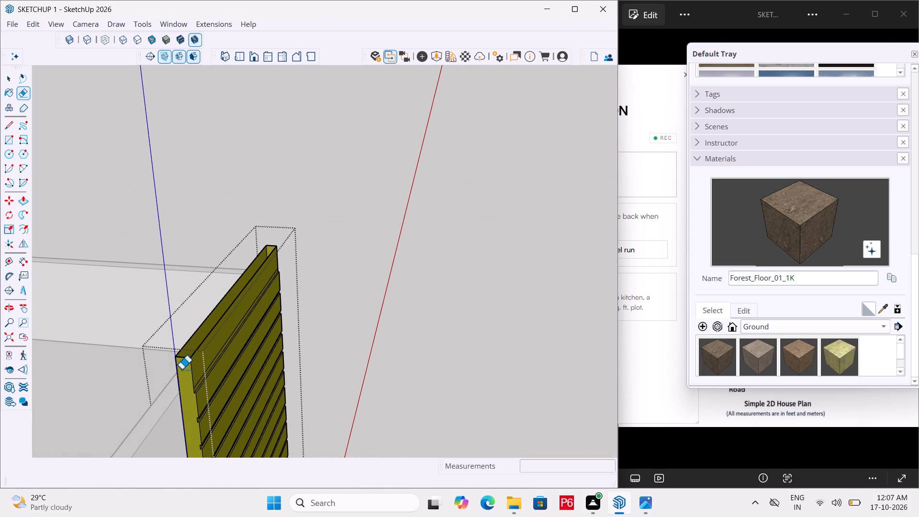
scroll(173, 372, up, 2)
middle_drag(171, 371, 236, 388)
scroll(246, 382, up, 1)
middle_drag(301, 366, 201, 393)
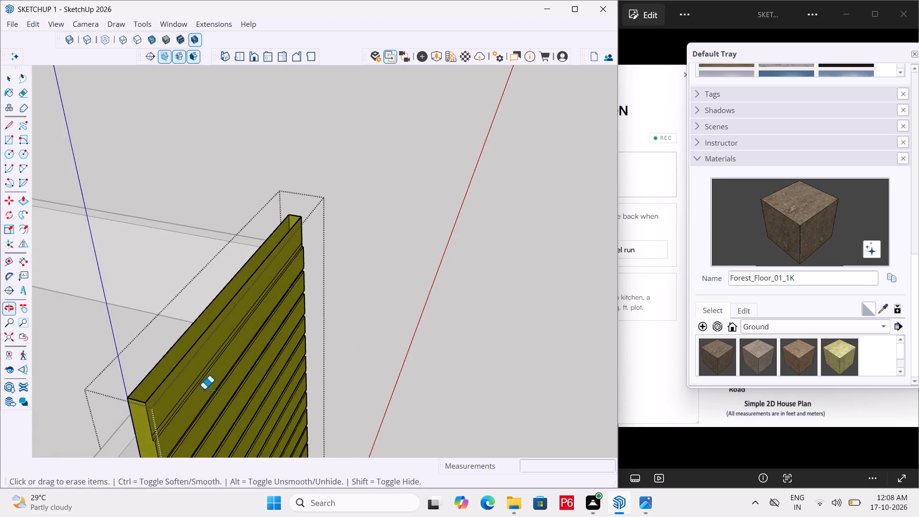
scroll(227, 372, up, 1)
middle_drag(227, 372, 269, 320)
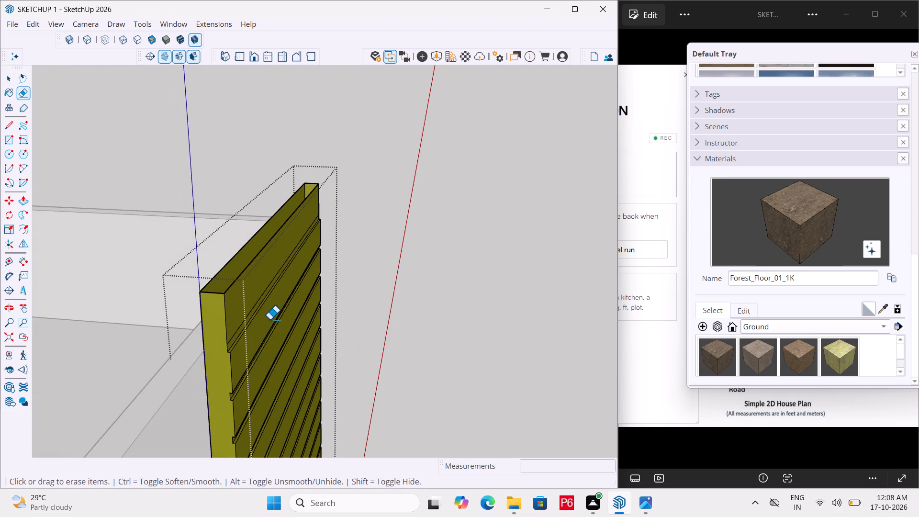
Draw a rectangle across the slatted panel's open top, from the near outer corner to the opposite far corner.
key(r)
scroll(210, 296, up, 4)
scroll(212, 298, down, 1)
middle_drag(212, 298, 203, 358)
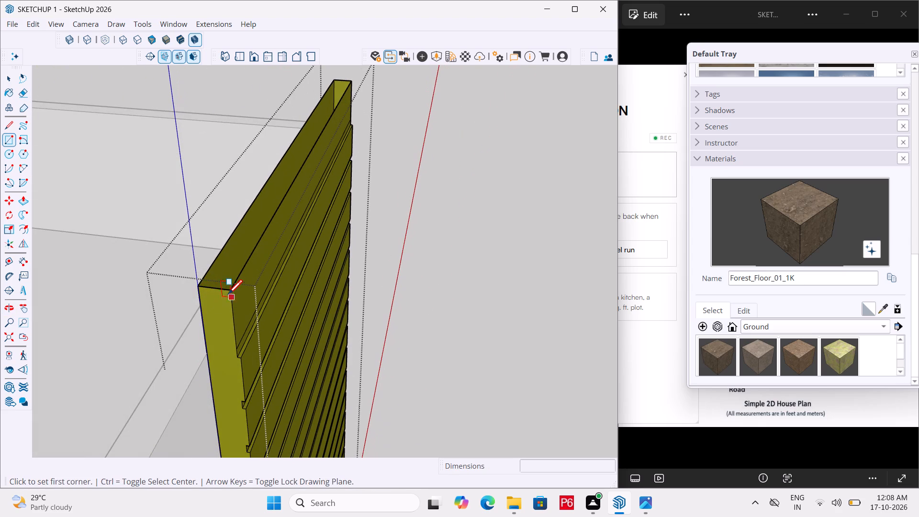
click(228, 290)
scroll(302, 197, down, 4)
middle_drag(290, 240, 273, 272)
scroll(380, 77, up, 6)
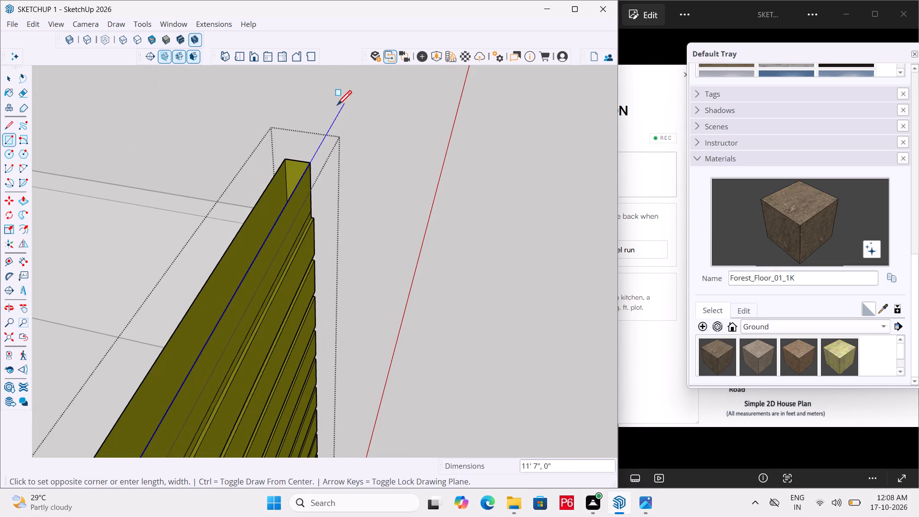
click(287, 158)
scroll(335, 130, down, 5)
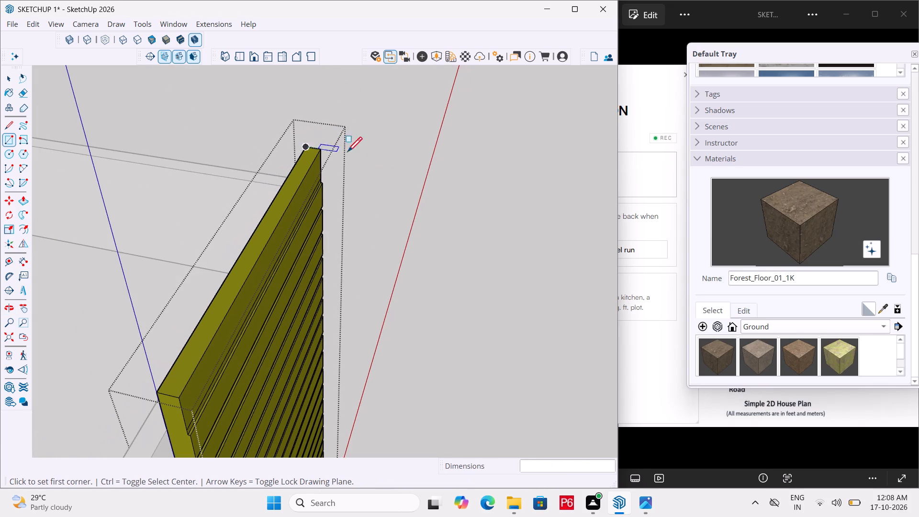
key(space)
Push the panel's new top face down about 11 15/16" to just above the top slat, near parapet level.
click(481, 239)
click(259, 245)
click(259, 245)
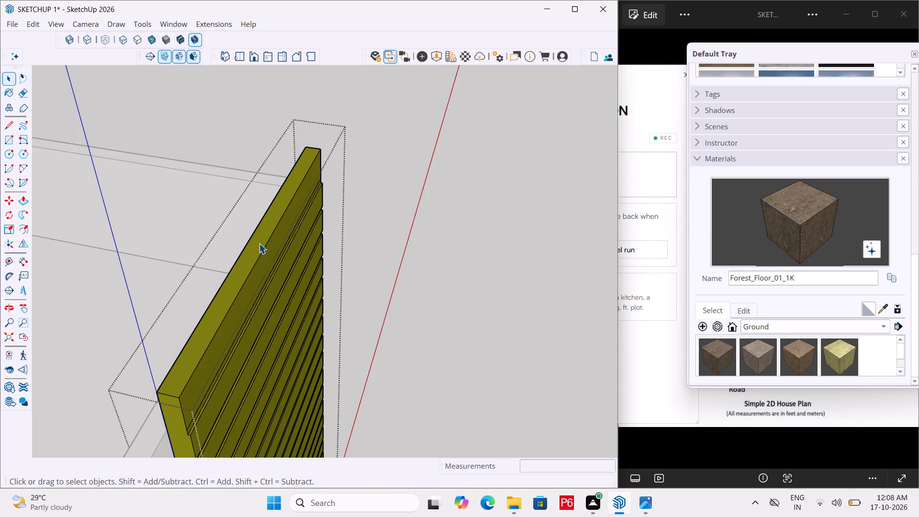
double_click(259, 243)
click(256, 243)
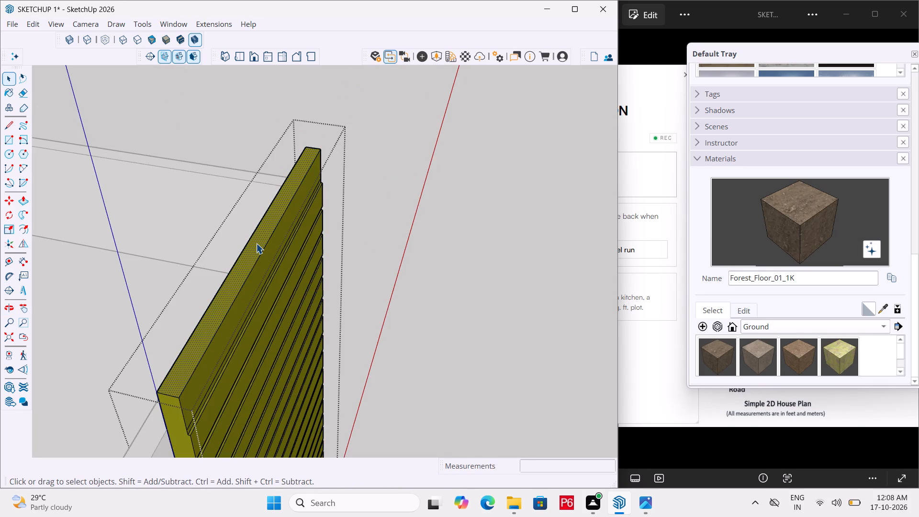
key(p)
click(256, 243)
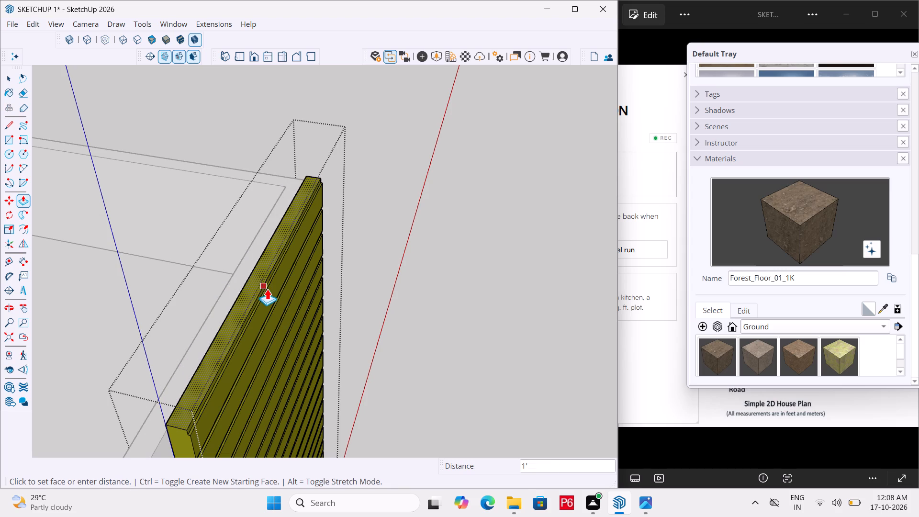
middle_drag(238, 314, 322, 172)
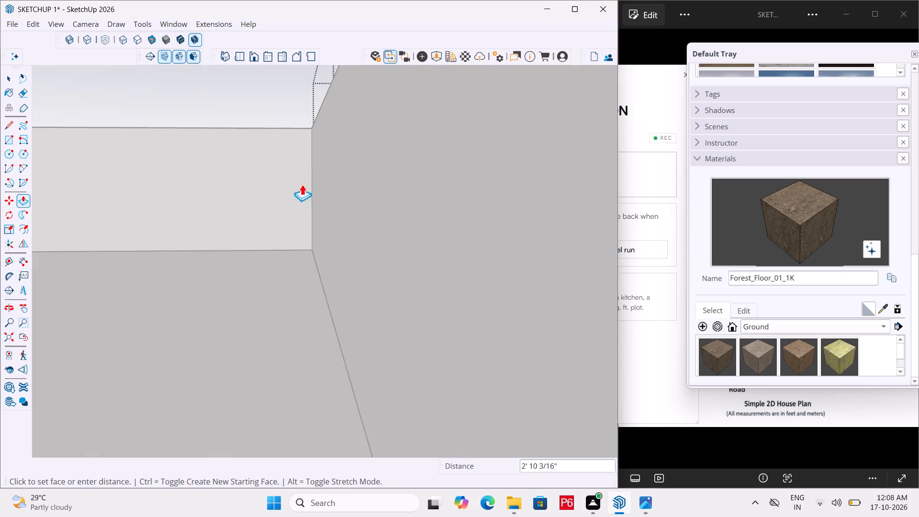
middle_drag(353, 179, 98, 210)
scroll(135, 206, down, 10)
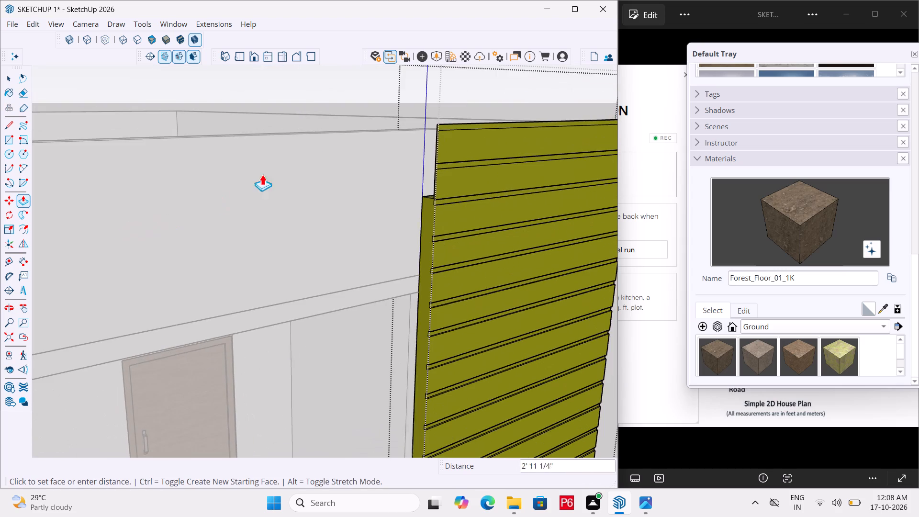
scroll(403, 110, up, 6)
scroll(447, 140, up, 4)
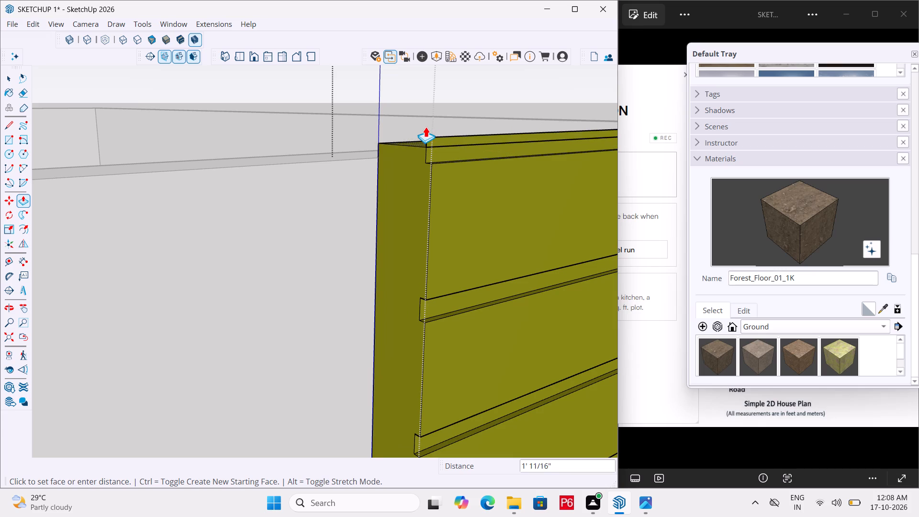
scroll(428, 130, up, 5)
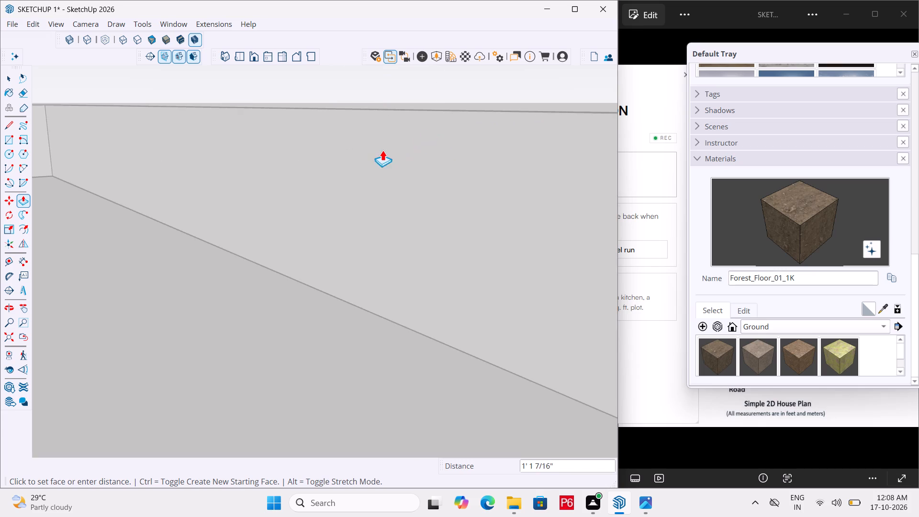
scroll(377, 141, down, 6)
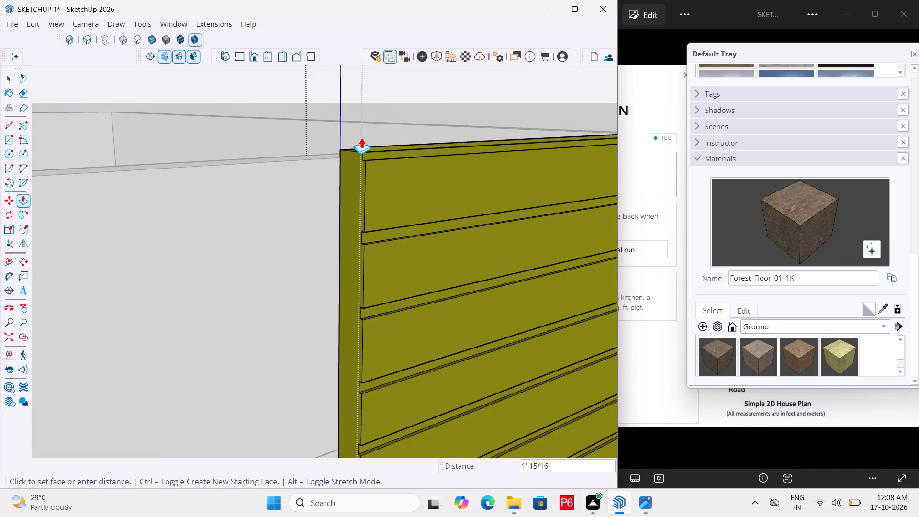
scroll(364, 131, up, 5)
scroll(349, 146, down, 2)
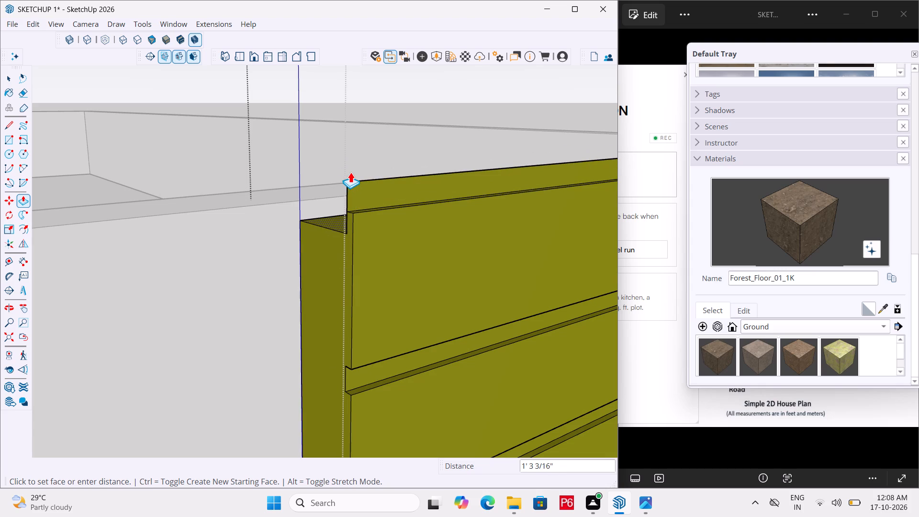
scroll(349, 178, up, 3)
middle_drag(349, 178, 341, 186)
scroll(349, 178, down, 4)
middle_drag(316, 198, 321, 199)
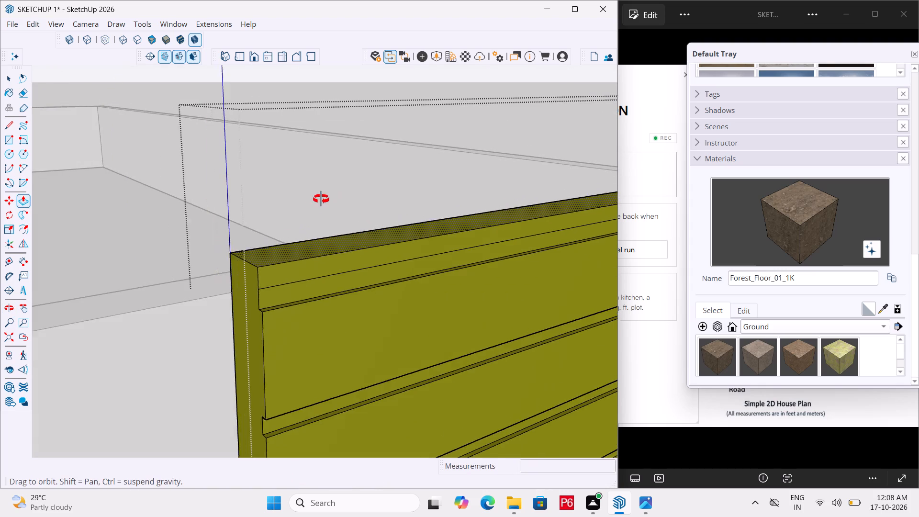
middle_drag(321, 199, 334, 204)
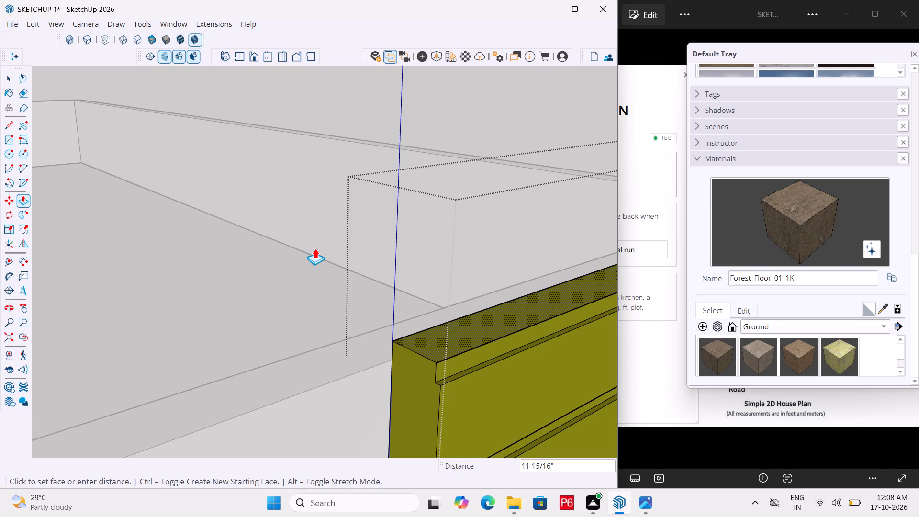
click(315, 248)
Pull the panel's top face up about 3 1/4" as a new section, keeping the starting face's edges, to form a cap.
scroll(263, 224, down, 6)
middle_drag(294, 237, 343, 305)
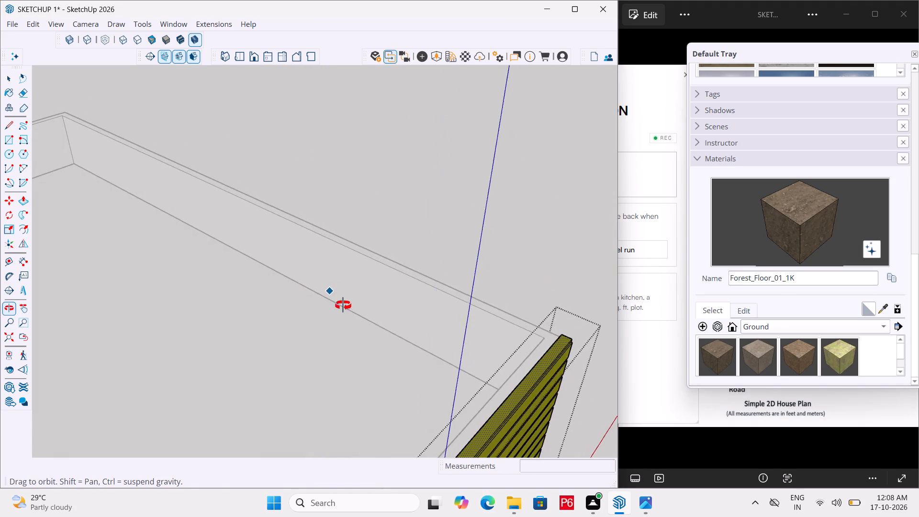
middle_drag(343, 305, 317, 289)
scroll(422, 387, up, 6)
middle_drag(378, 336, 349, 311)
scroll(374, 332, down, 1)
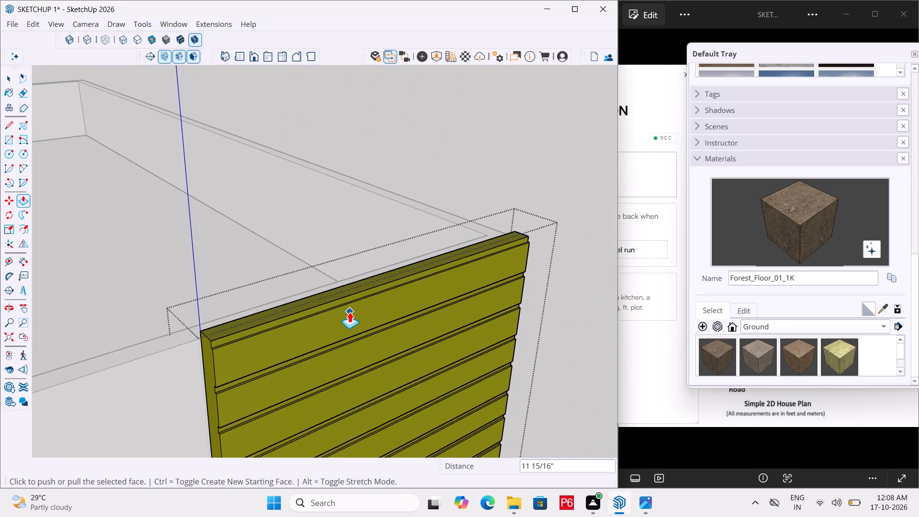
scroll(230, 319, up, 6)
click(235, 328)
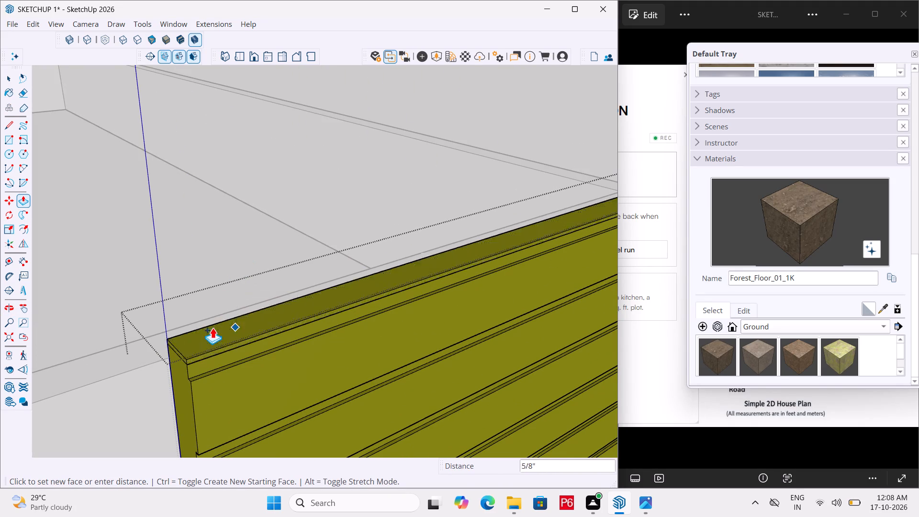
scroll(228, 254, down, 4)
middle_drag(228, 263, 224, 249)
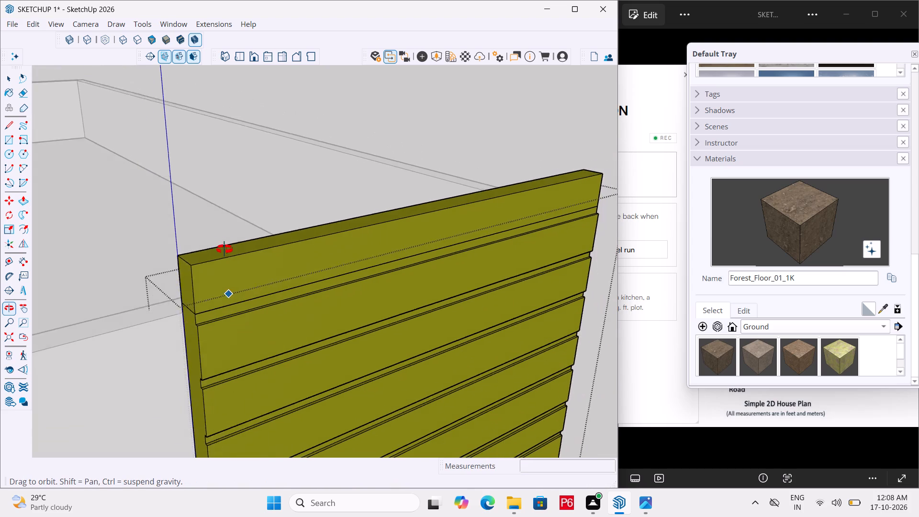
middle_drag(224, 249, 236, 231)
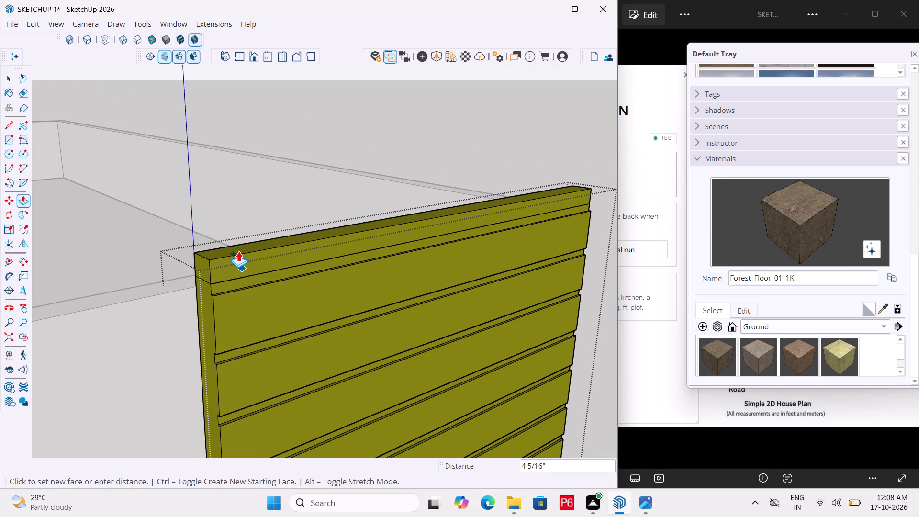
click(238, 251)
Extend the cap's long roof-side face 6" toward the parapet and leave the panel group.
middle_drag(163, 259, 342, 264)
scroll(194, 278, down, 4)
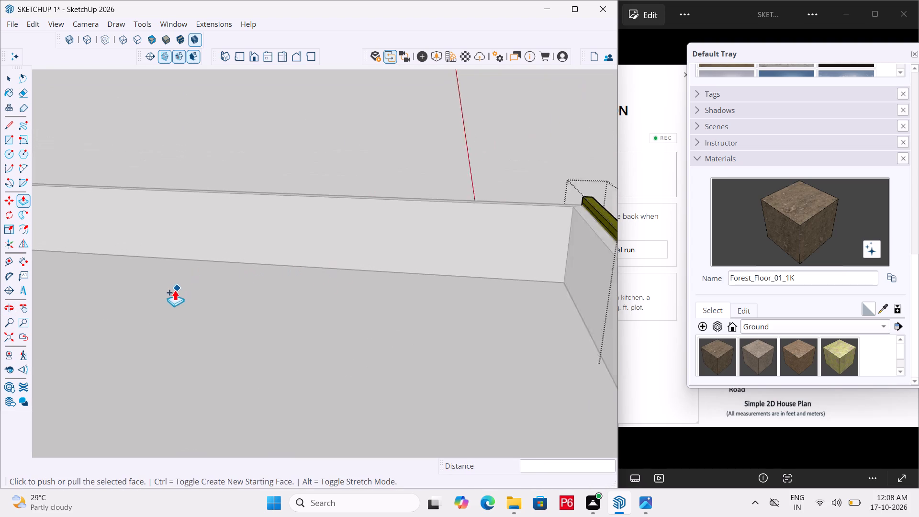
scroll(175, 290, down, 2)
scroll(558, 252, up, 11)
middle_drag(477, 253, 585, 270)
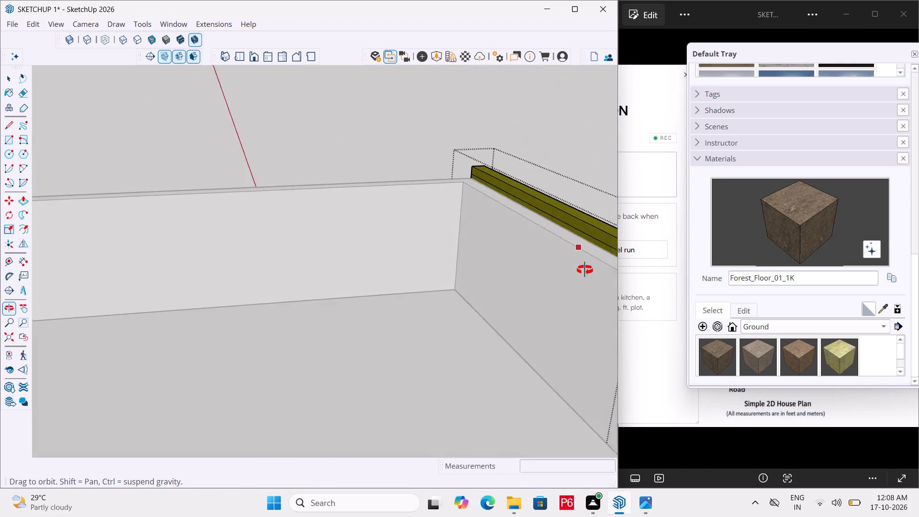
middle_drag(585, 270, 590, 272)
scroll(590, 272, up, 6)
middle_drag(490, 175, 428, 195)
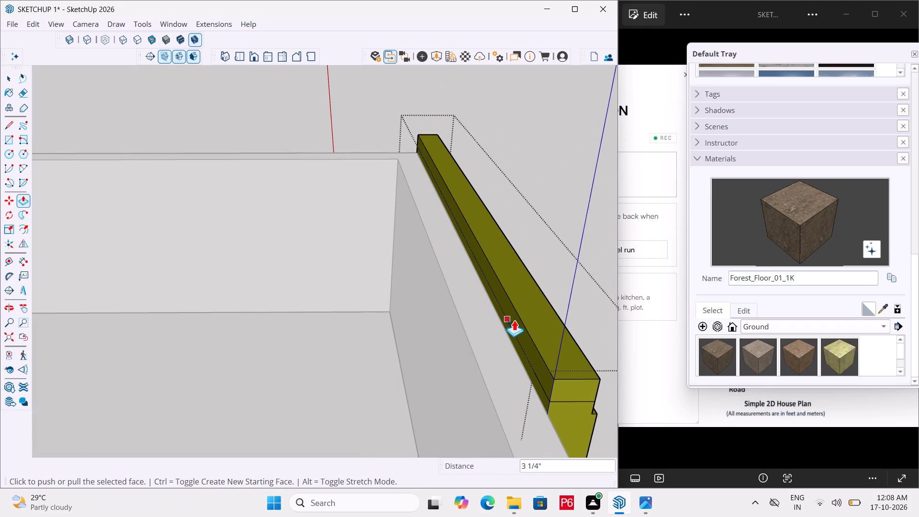
click(535, 350)
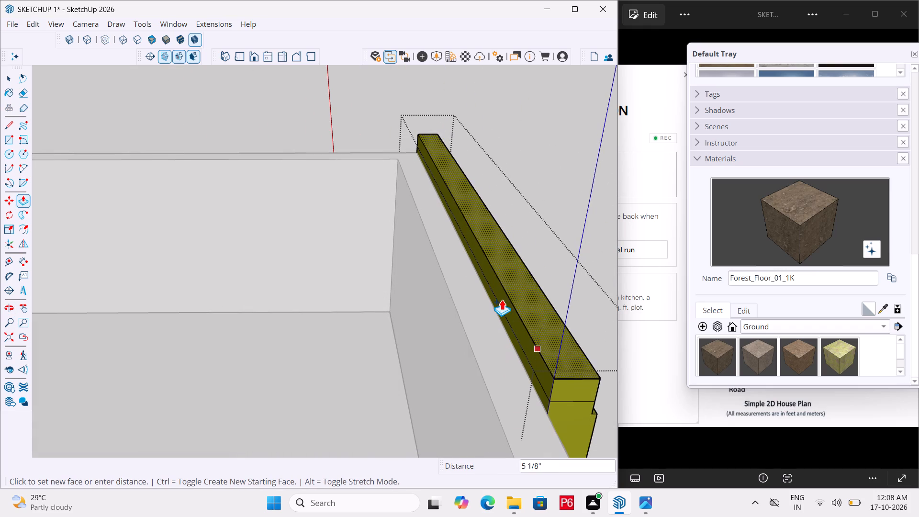
key(space)
scroll(541, 361, up, 5)
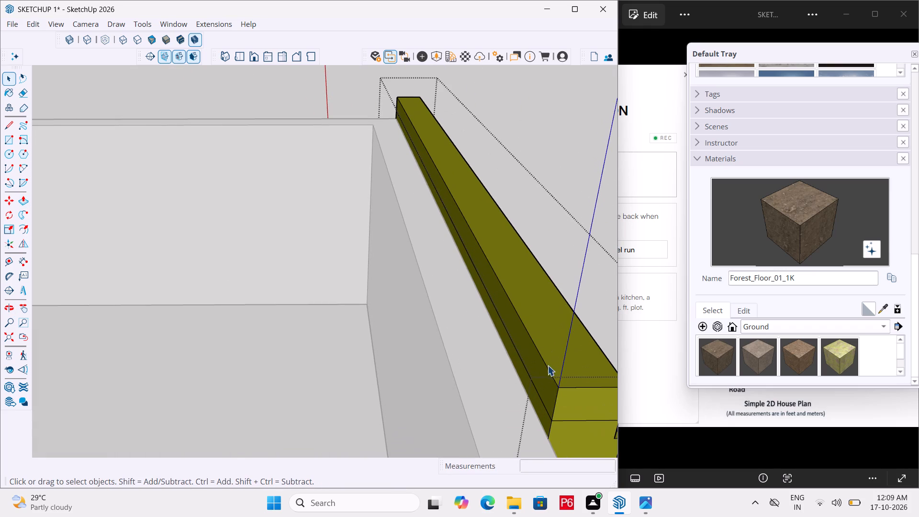
key(p)
click(536, 373)
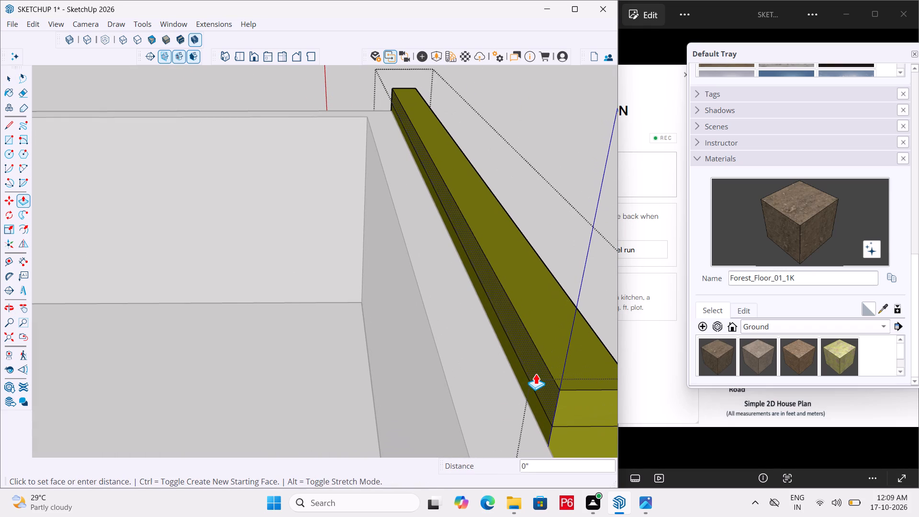
click(451, 422)
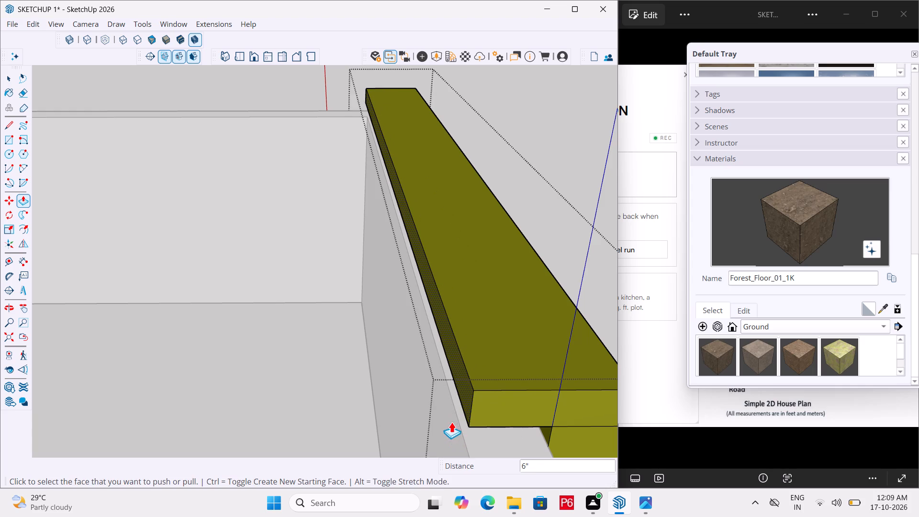
scroll(392, 314, down, 6)
middle_drag(485, 304, 208, 247)
scroll(356, 248, down, 5)
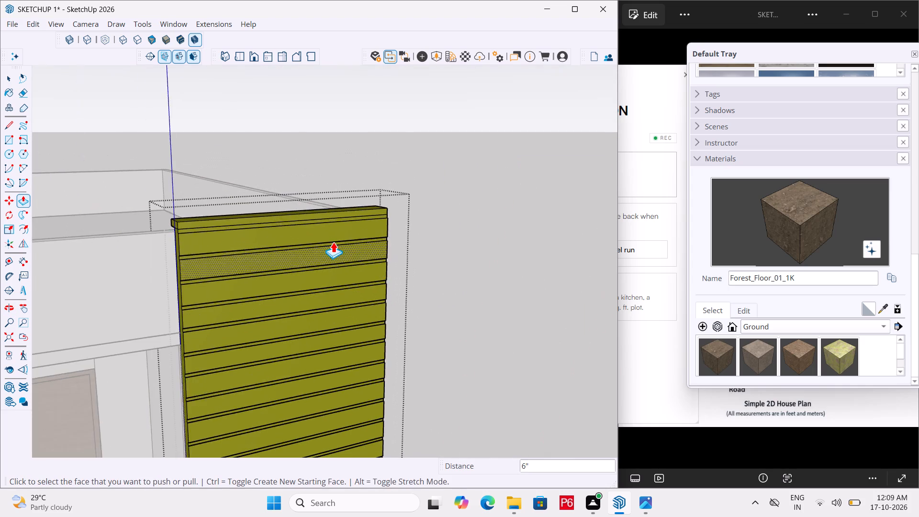
middle_drag(157, 221, 221, 216)
key(space)
click(551, 247)
Save the model with the overhanging cap on the slatted panel.
scroll(376, 190, down, 5)
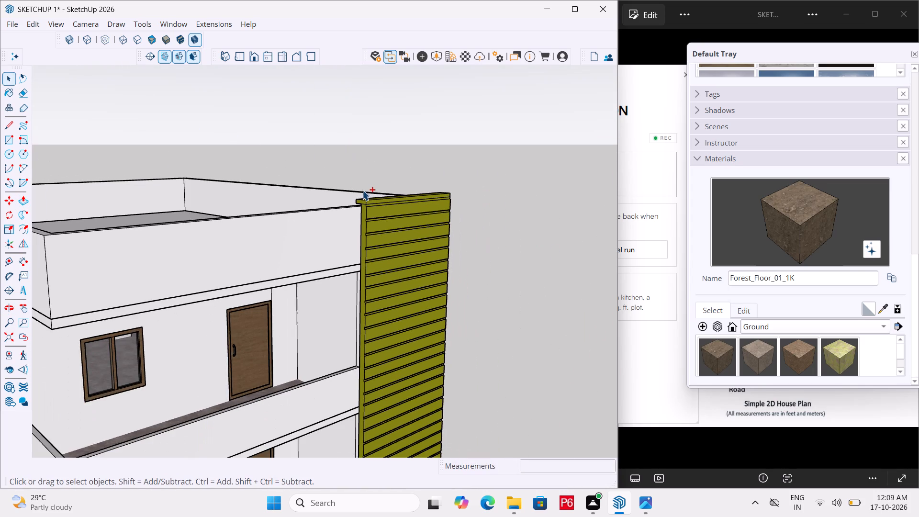
key(ctrl+s)
key(ctrl+s)
key(ctrl+s)
Examine the slatted panel's overhanging cap, where it meets the roof parapet, and the overall house front.
scroll(353, 192, down, 6)
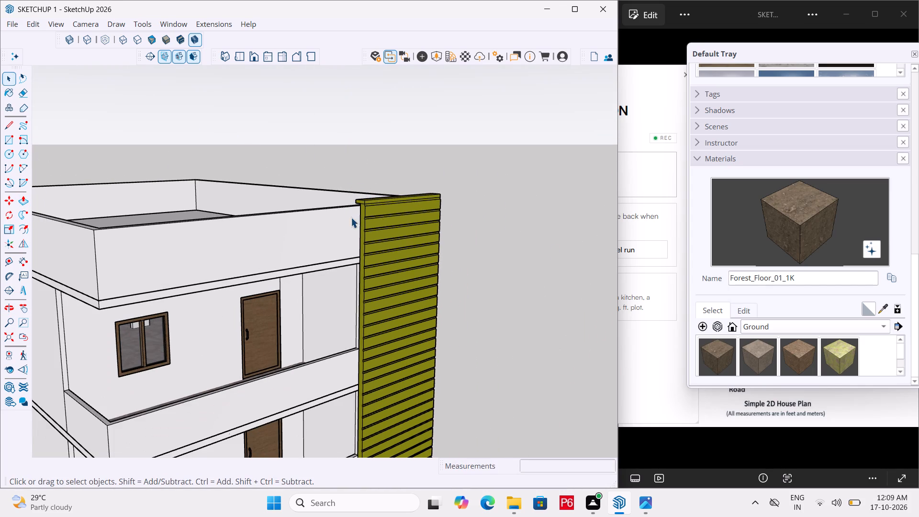
scroll(451, 256, down, 4)
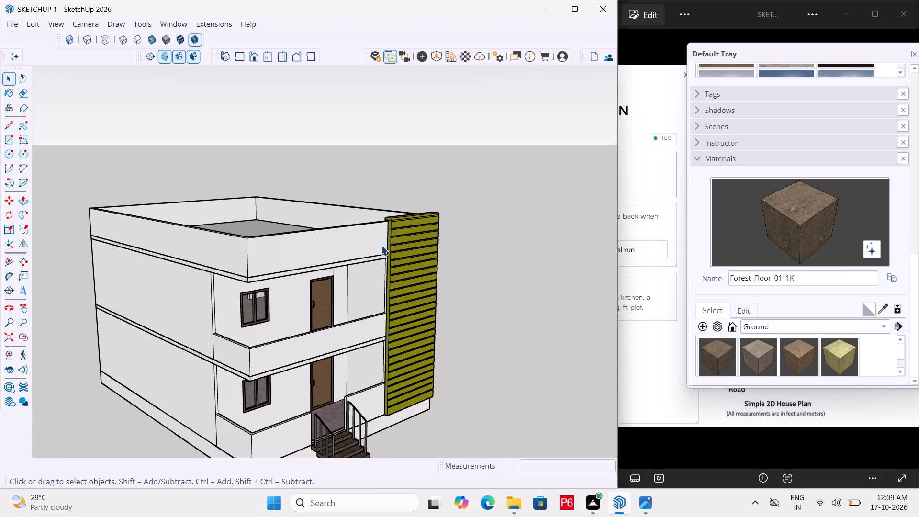
scroll(405, 233, down, 2)
middle_drag(405, 233, 405, 215)
scroll(404, 215, up, 7)
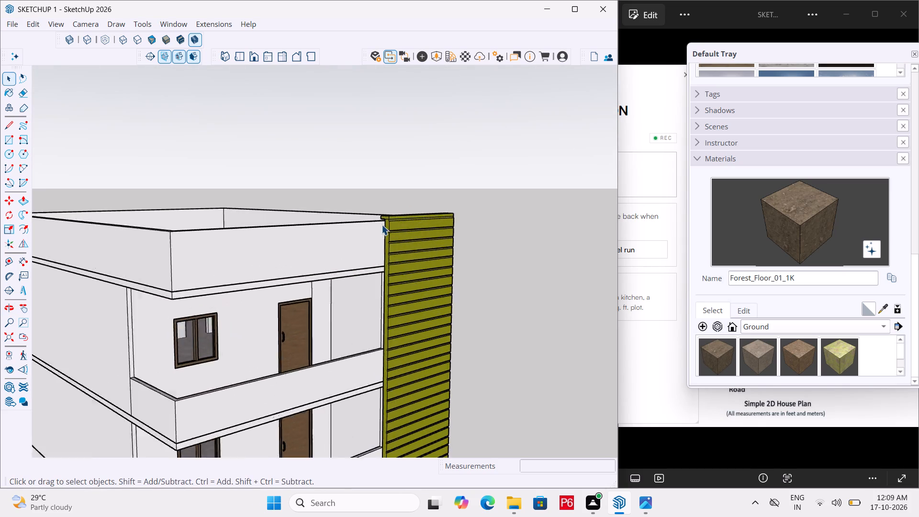
scroll(381, 225, up, 11)
middle_drag(393, 227, 449, 216)
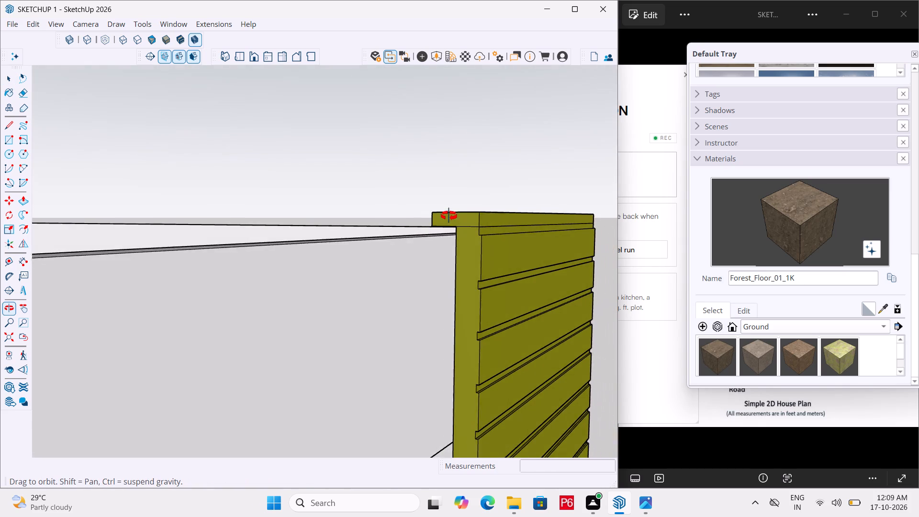
middle_drag(449, 216, 430, 233)
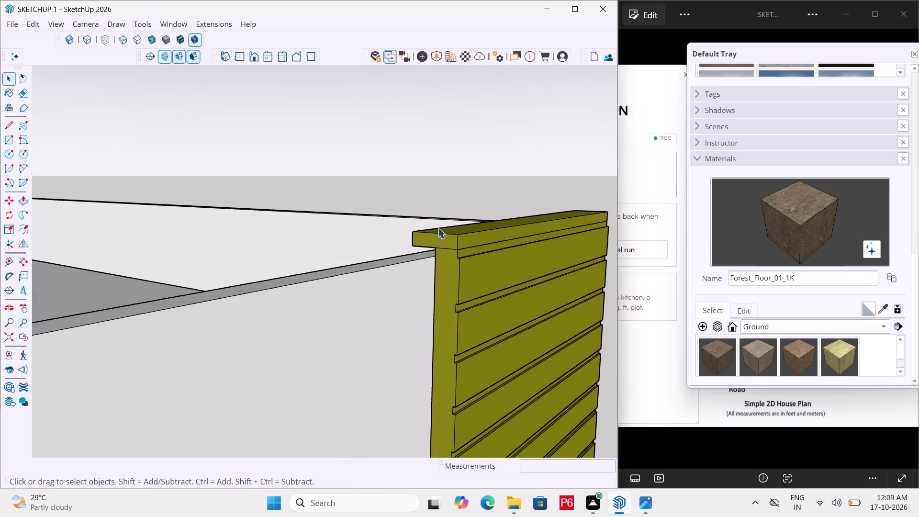
scroll(417, 230, down, 10)
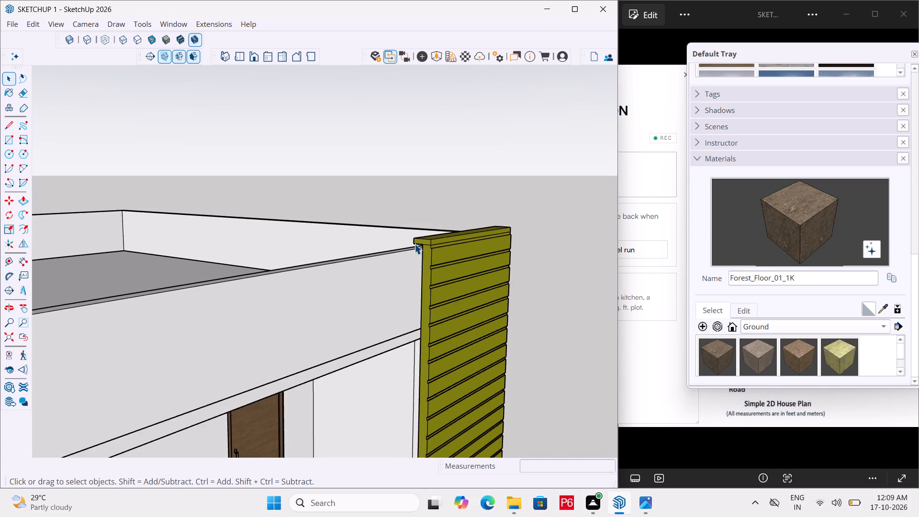
scroll(415, 244, down, 9)
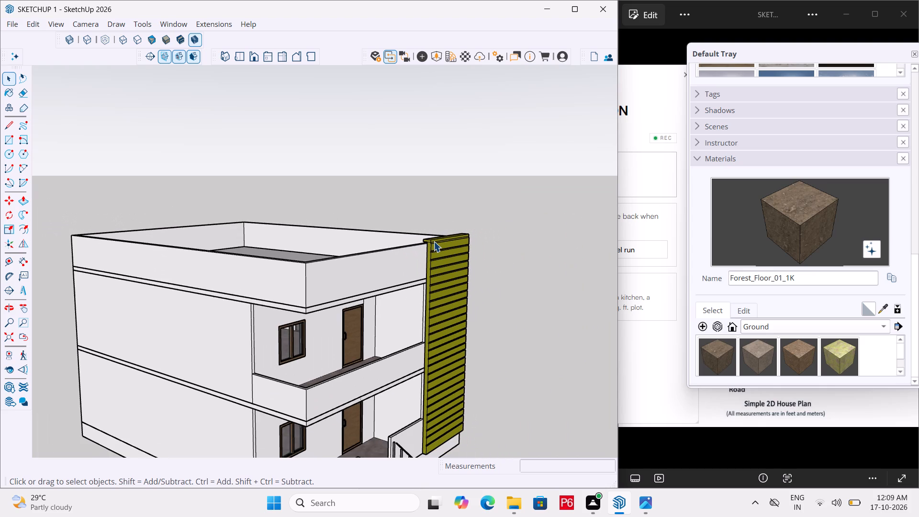
Draw a rectangle about 9 11/16" high and 40' long along the base of the parapet's long side face.
scroll(434, 241, down, 6)
middle_drag(337, 394, 262, 360)
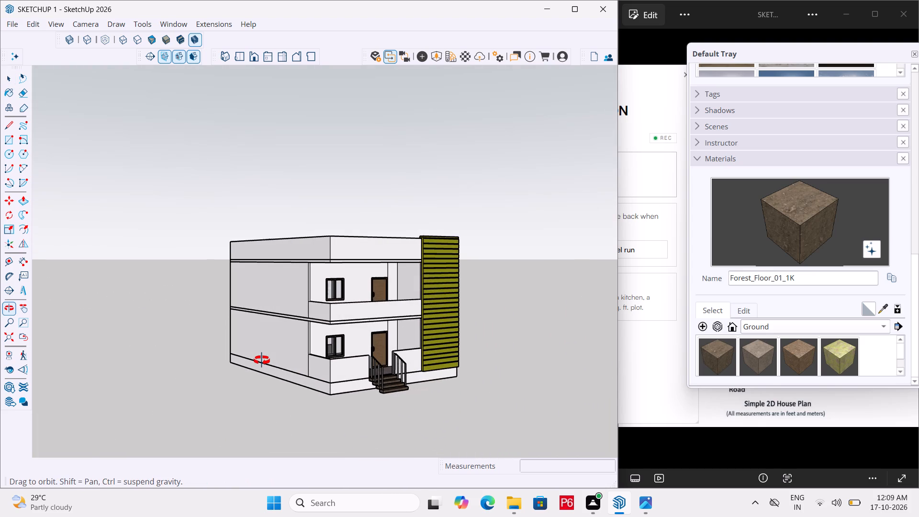
middle_drag(262, 360, 260, 324)
scroll(297, 326, up, 3)
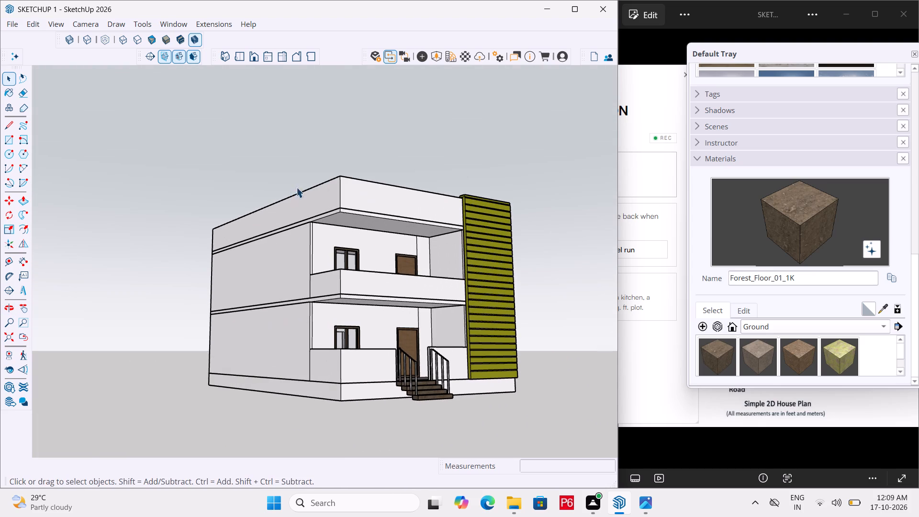
middle_drag(310, 190, 339, 231)
scroll(331, 229, up, 9)
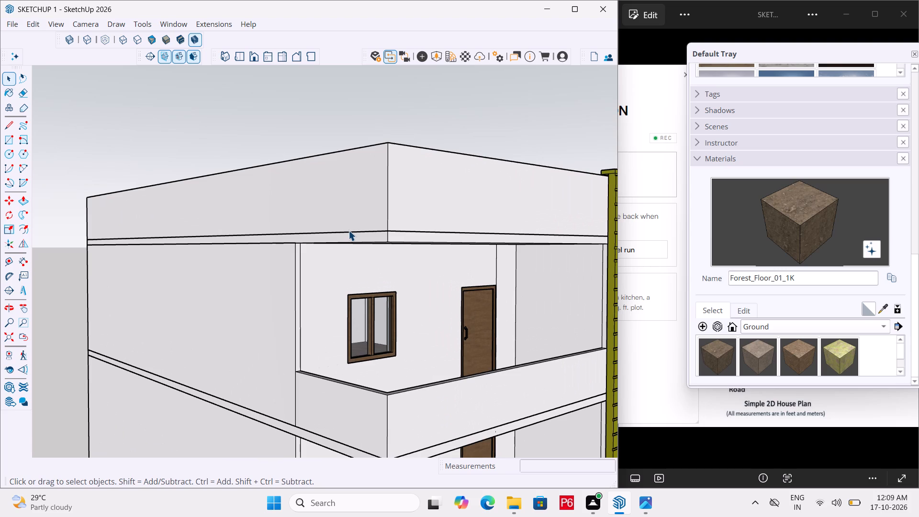
key(l)
scroll(93, 237, up, 5)
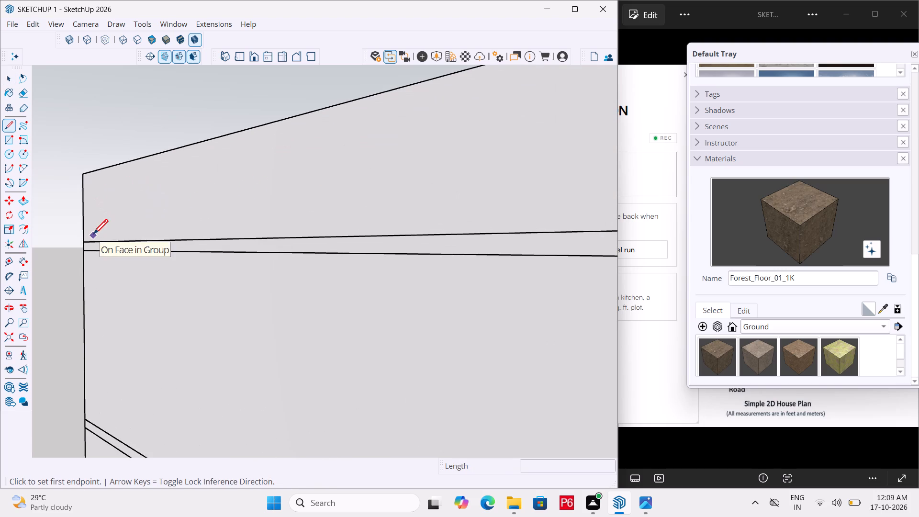
key(r)
click(85, 228)
scroll(180, 232, down, 4)
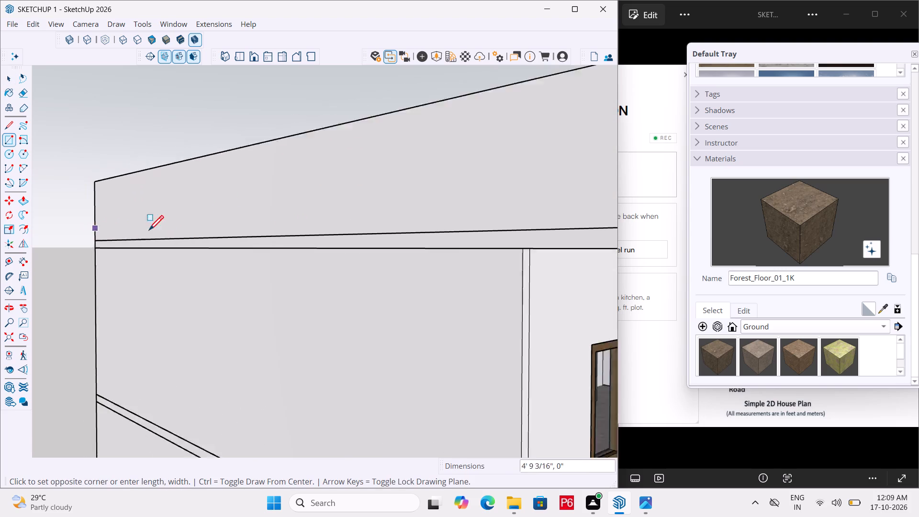
scroll(149, 232, down, 4)
click(356, 229)
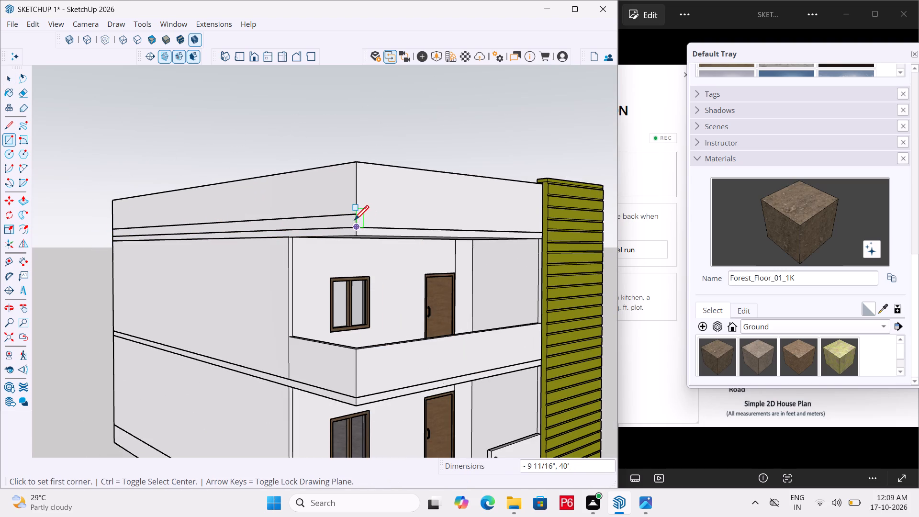
Draw a matching rectangle 20' 9" by about 9 11/16" along the parapet's front face, from the corner to the slatted panel.
drag(355, 215, 365, 213)
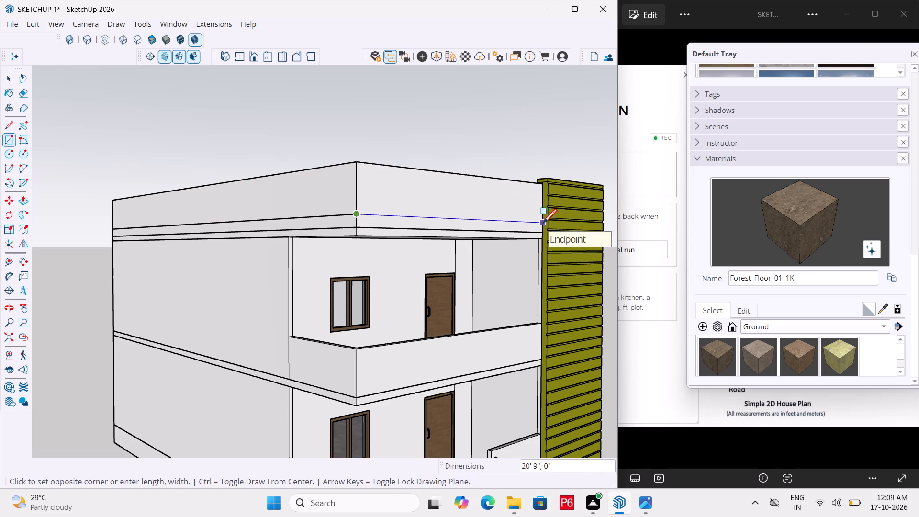
scroll(540, 232, up, 5)
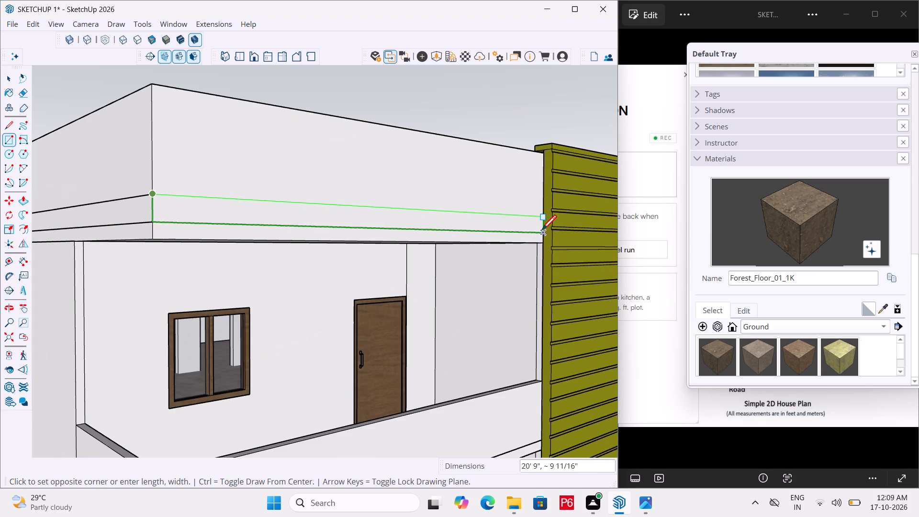
click(542, 231)
scroll(370, 223, down, 7)
Save the model with the two parapet band rectangles.
key(ctrl+s)
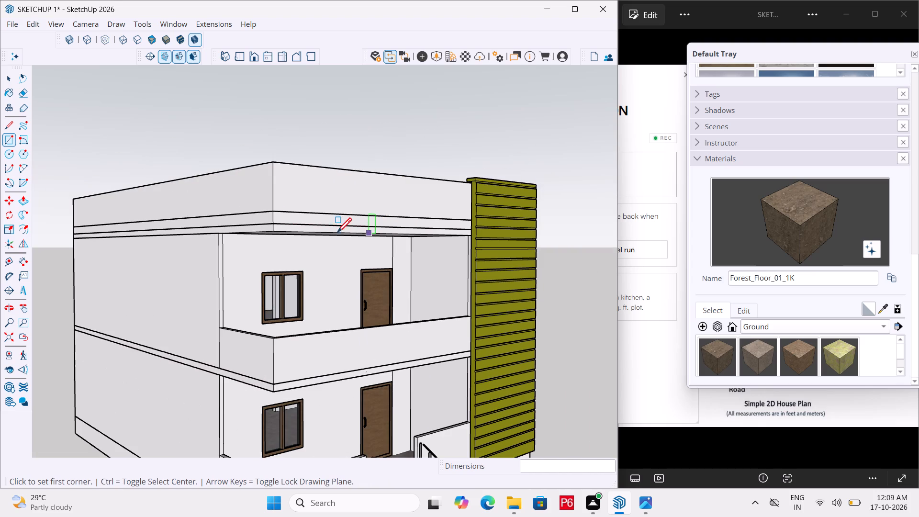
key(ctrl+s)
key(ctrl+s)
key(ctrl+s)
Select the connected front and side band rectangles at the parapet's base and make them a group.
key(space)
key(space)
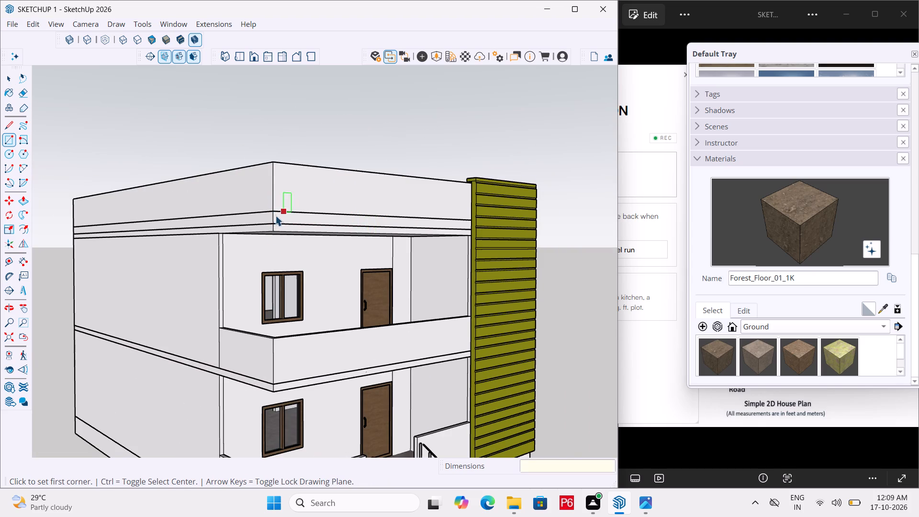
scroll(275, 215, up, 4)
click(288, 209)
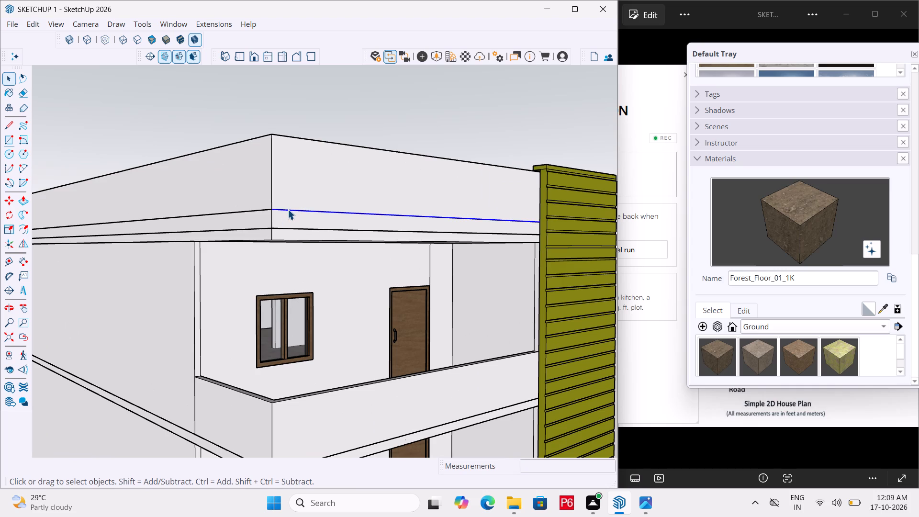
triple_click(288, 209)
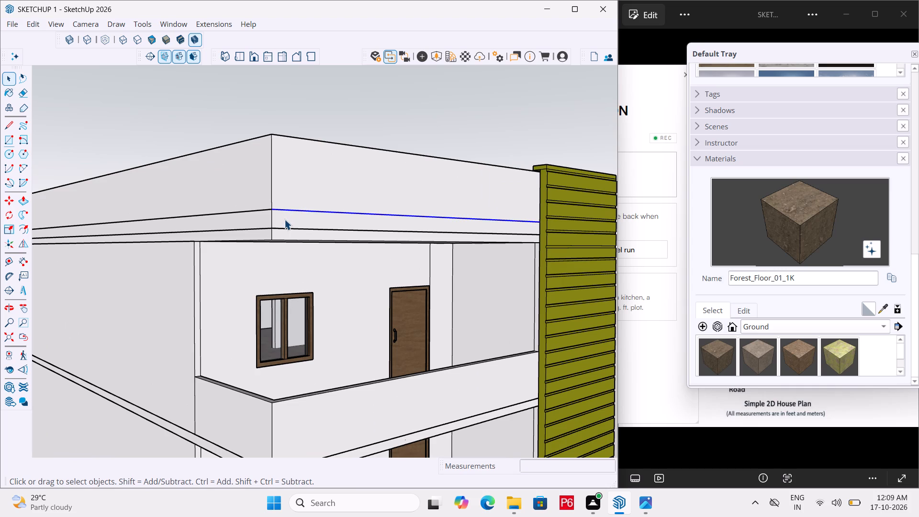
right_click(284, 219)
click(333, 333)
key(space)
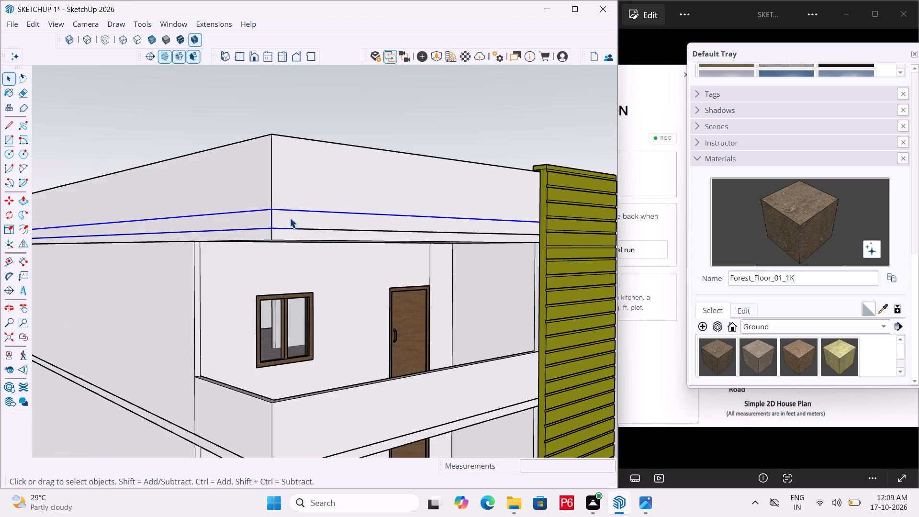
Open the parapet band group for editing at the corner where its front and side faces meet.
triple_click(290, 218)
click(290, 218)
double_click(383, 93)
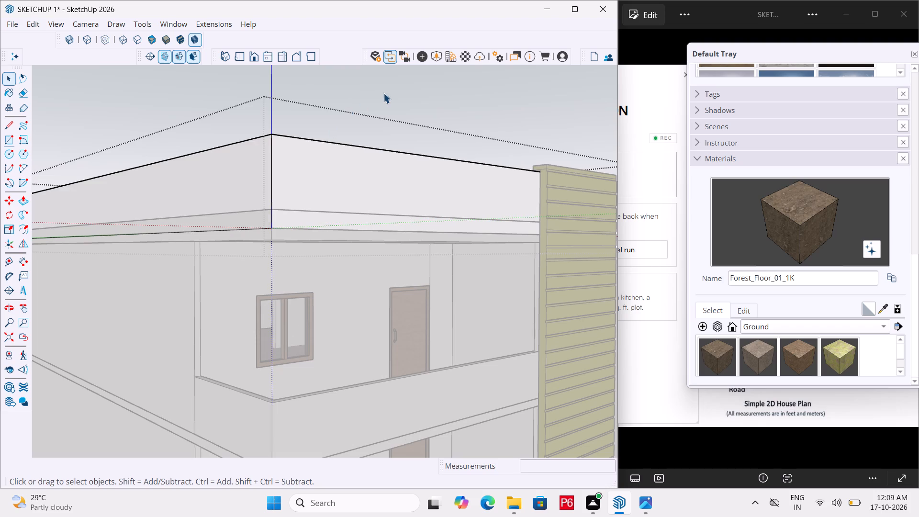
double_click(265, 218)
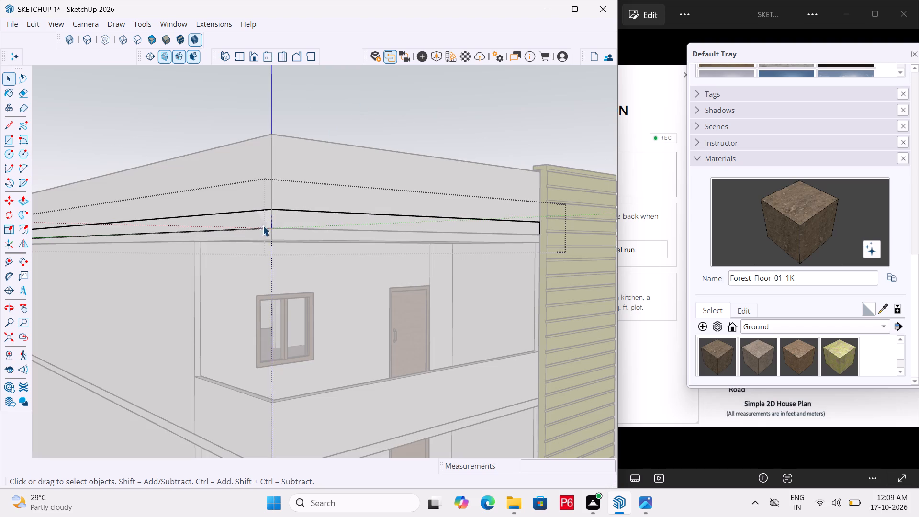
scroll(242, 225, up, 6)
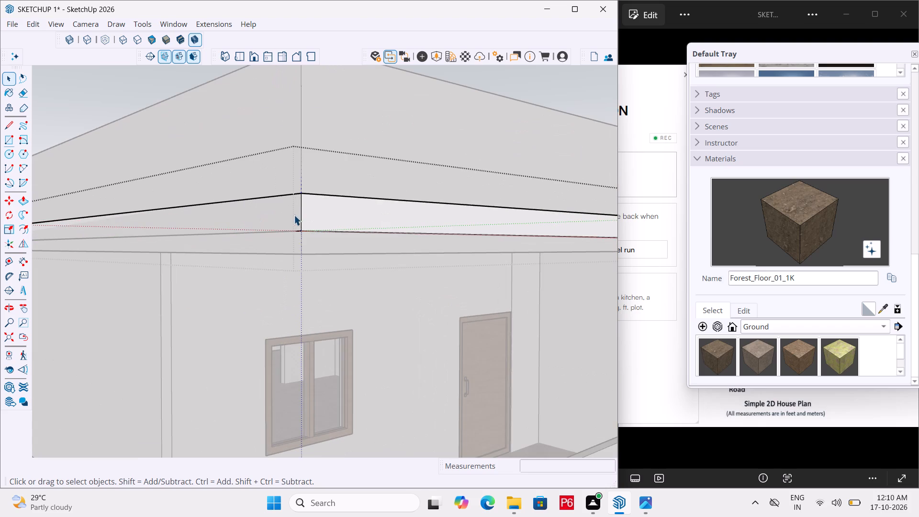
scroll(252, 209, down, 5)
middle_drag(208, 206, 219, 205)
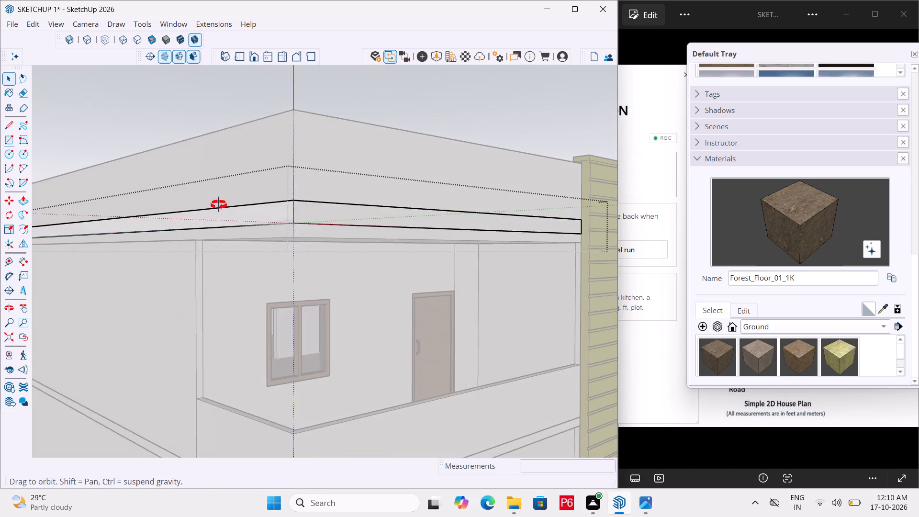
middle_drag(219, 205, 291, 222)
scroll(406, 215, down, 6)
scroll(194, 229, up, 6)
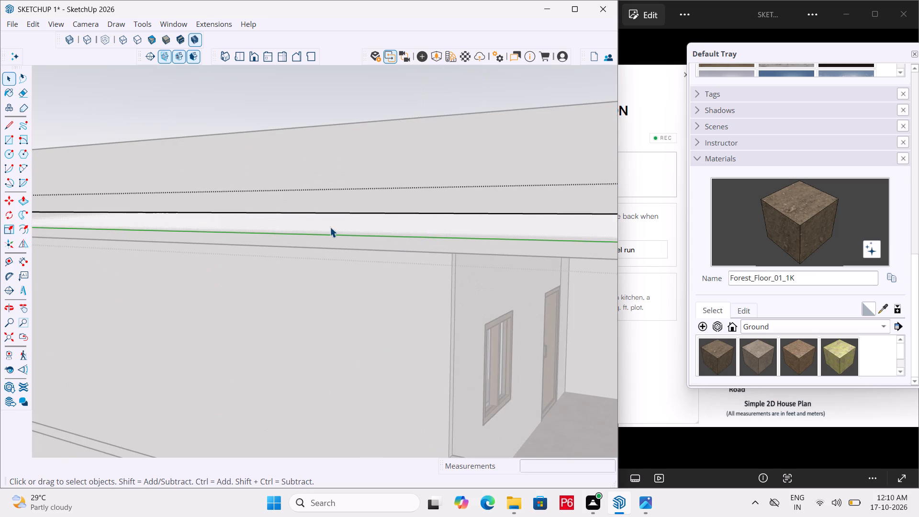
middle_drag(233, 215, 140, 228)
middle_drag(371, 254, 367, 227)
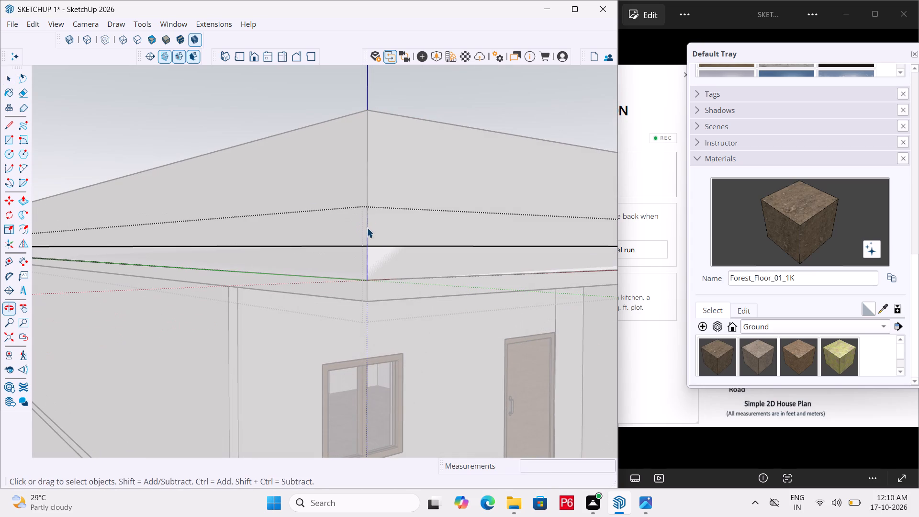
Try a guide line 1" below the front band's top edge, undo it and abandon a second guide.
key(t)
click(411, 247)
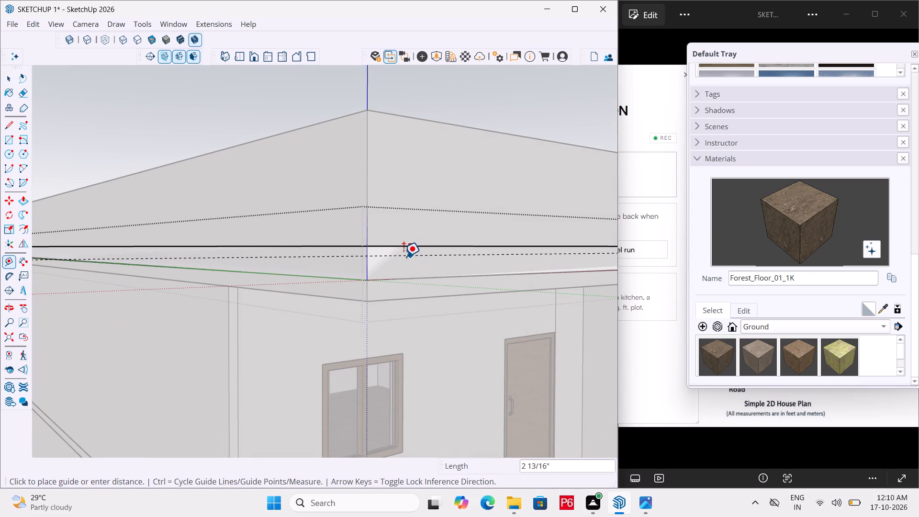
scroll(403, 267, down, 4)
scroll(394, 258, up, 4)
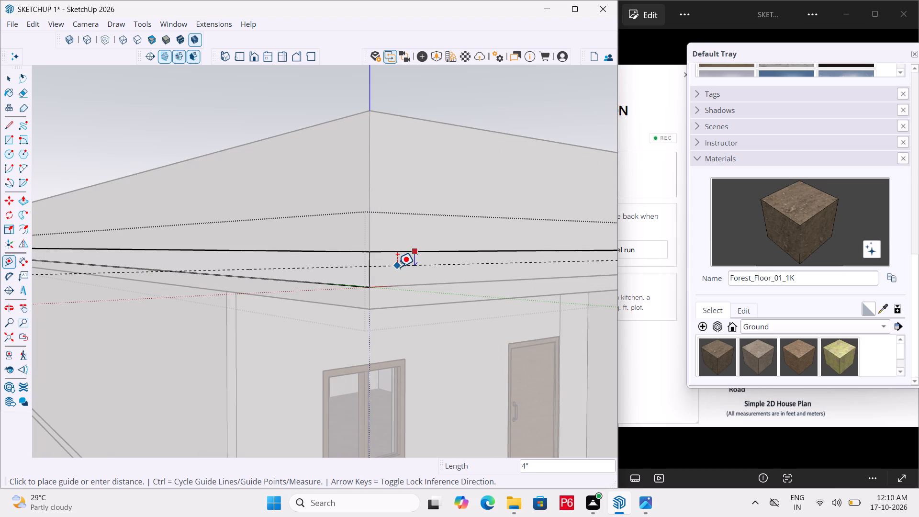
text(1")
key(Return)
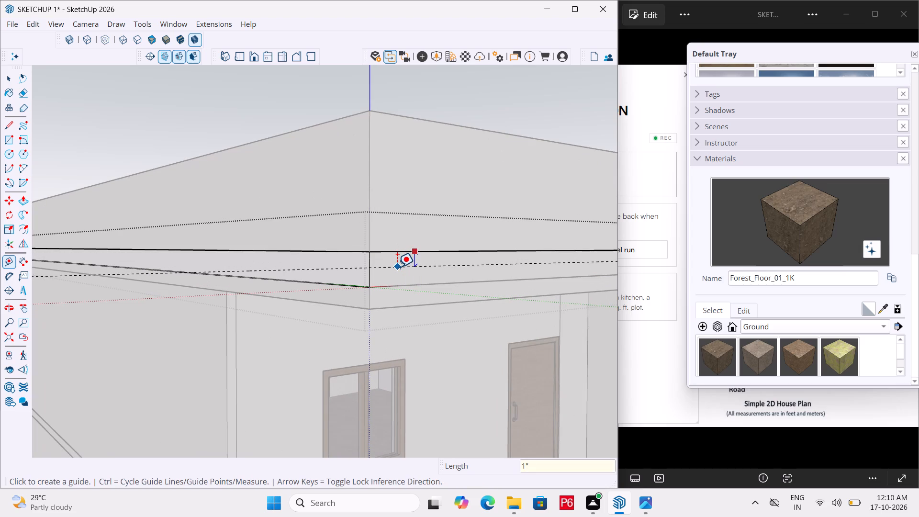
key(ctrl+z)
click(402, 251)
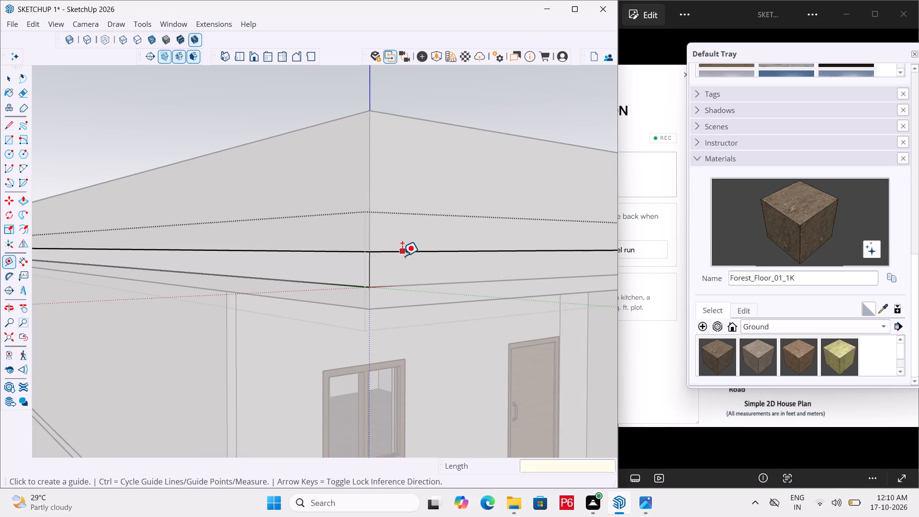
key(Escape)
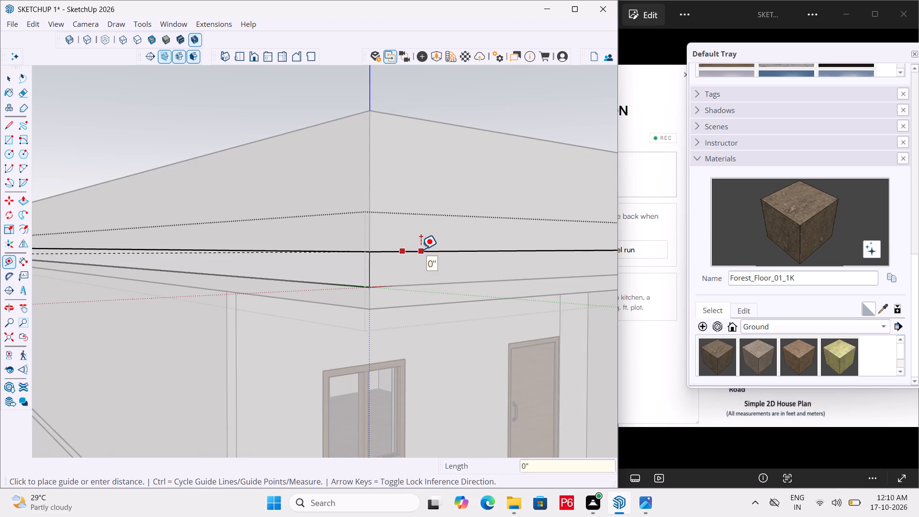
Save the model with the band group open and leave the Tape Measure tool.
key(ctrl+s)
key(ctrl+s)
key(space)
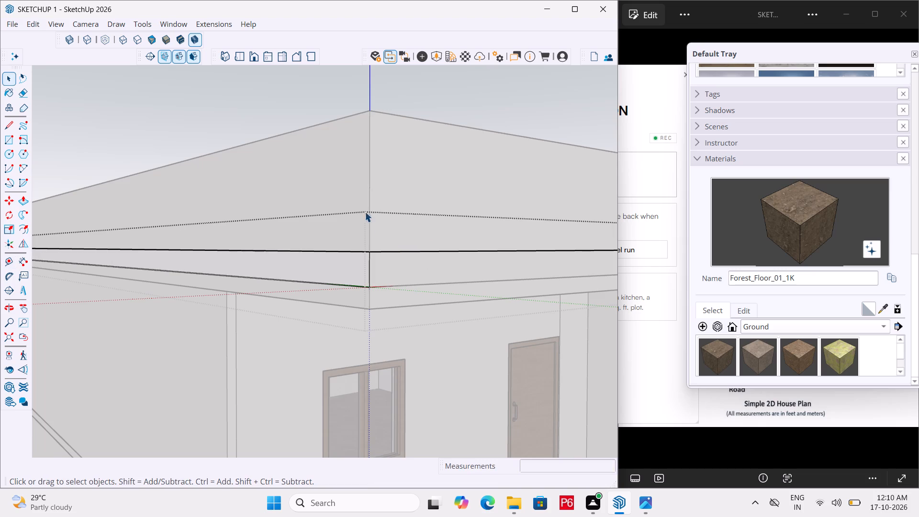
Place guide lines on the front band face, 3" below its top edge and 3" above its bottom edge.
scroll(336, 180, down, 2)
scroll(420, 235, up, 4)
click(416, 257)
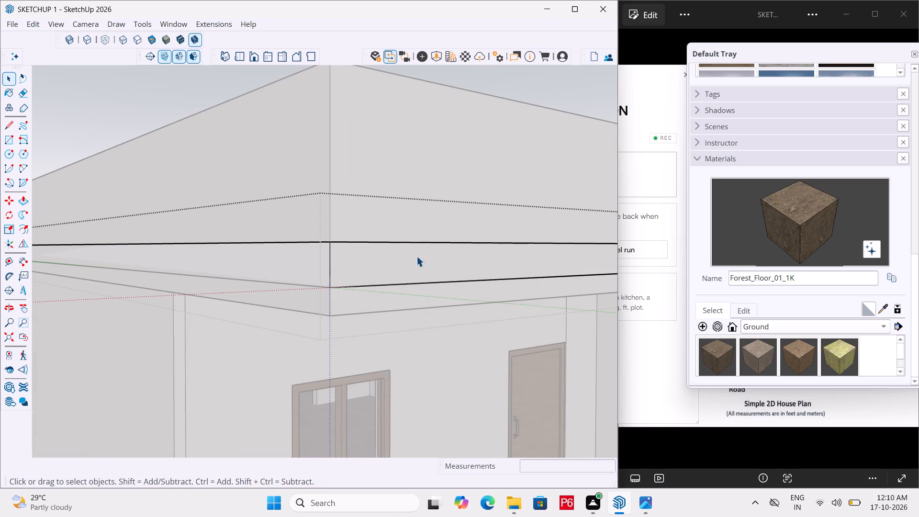
click(304, 260)
scroll(351, 243, down, 3)
click(369, 257)
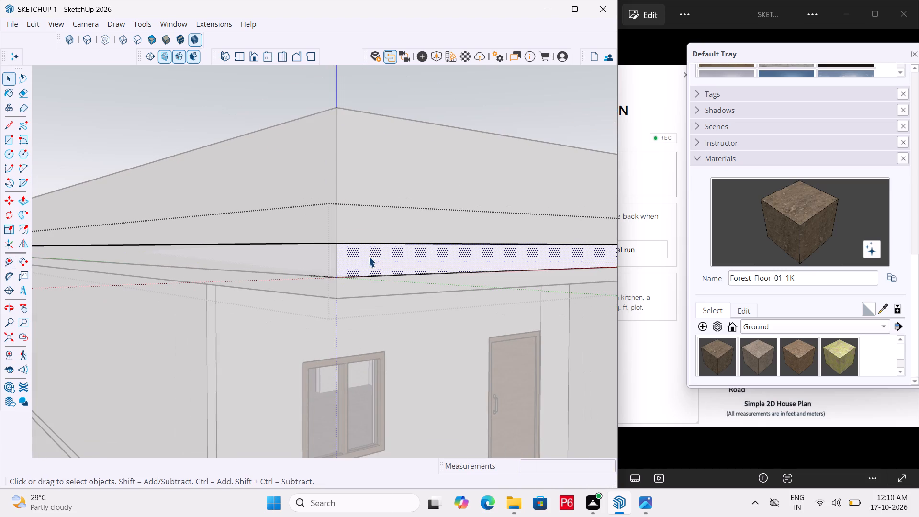
scroll(400, 241, up, 5)
key(t)
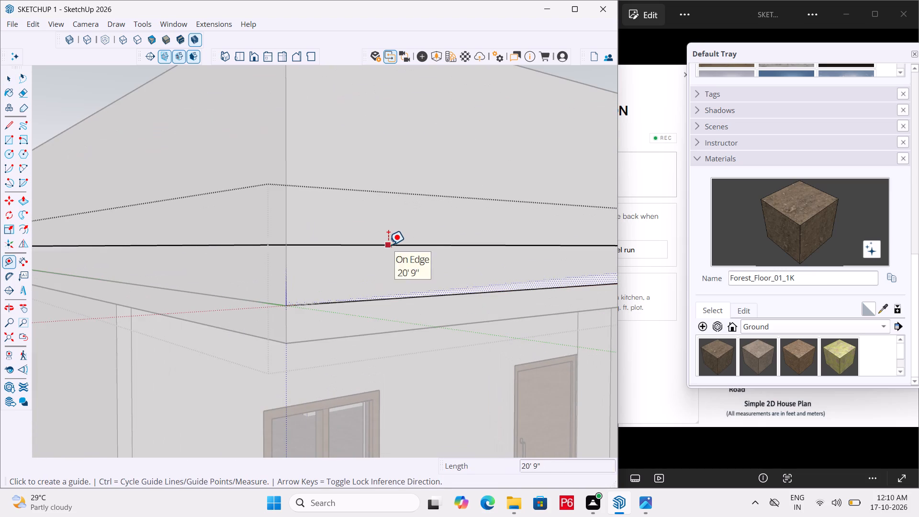
click(388, 245)
text(3")
key(Return)
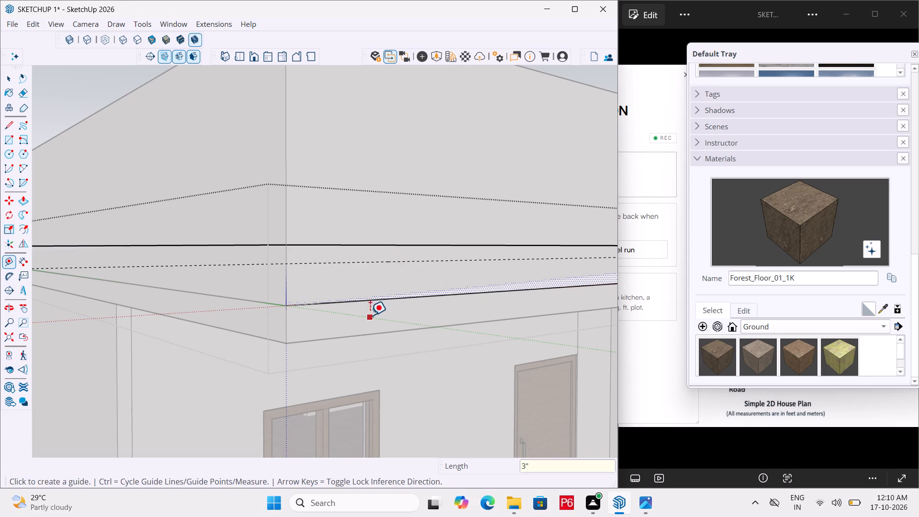
click(377, 300)
text(3")
key(Return)
Place guide lines on the long side band face, 3" below its top edge and 3" above its bottom edge.
scroll(358, 270, down, 5)
scroll(269, 292, down, 3)
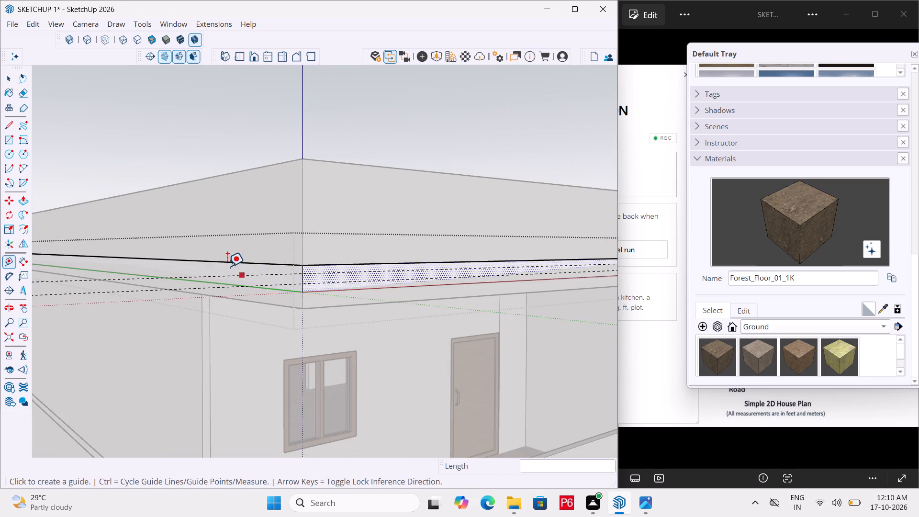
middle_drag(237, 265, 350, 267)
scroll(349, 268, up, 3)
click(349, 261)
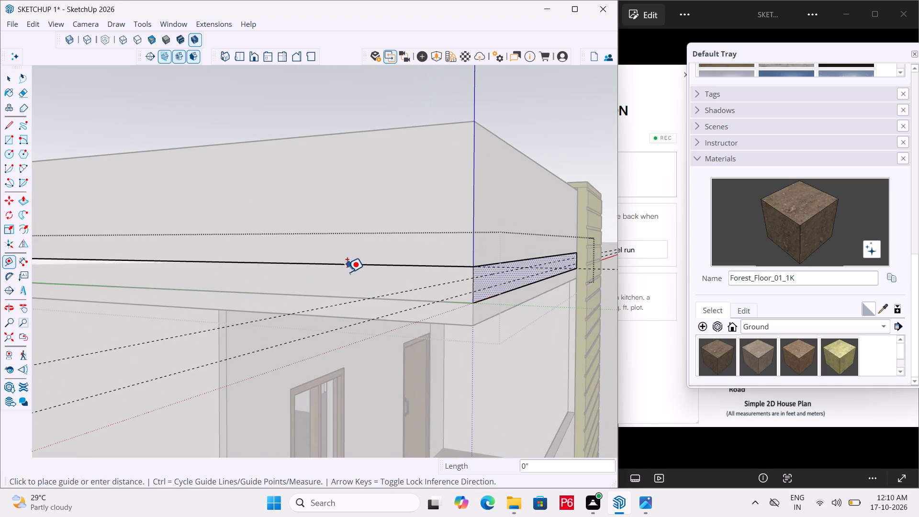
scroll(383, 277, up, 4)
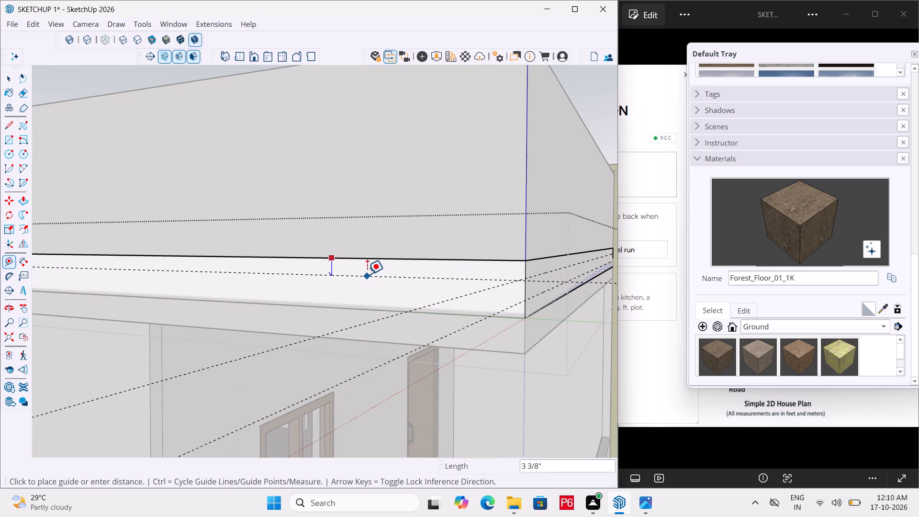
text(3")
key(Return)
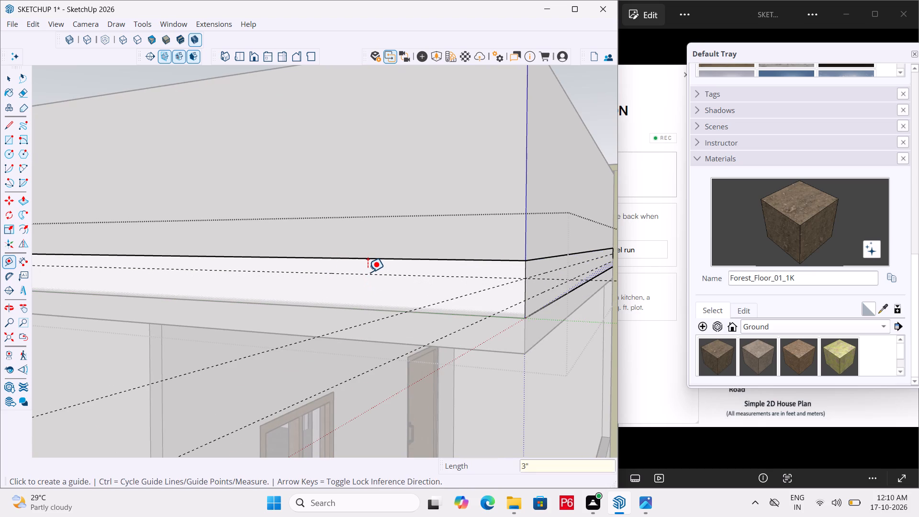
click(340, 306)
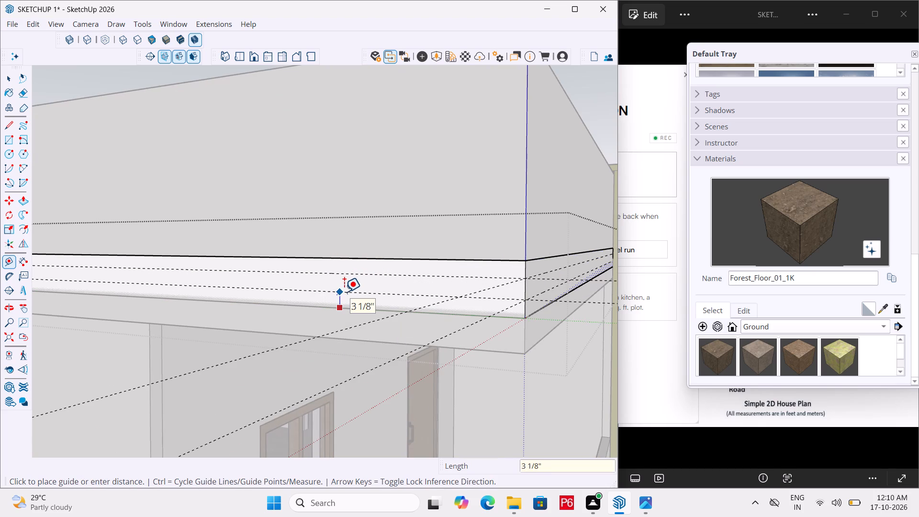
text(3")
key(Return)
scroll(303, 292, down, 3)
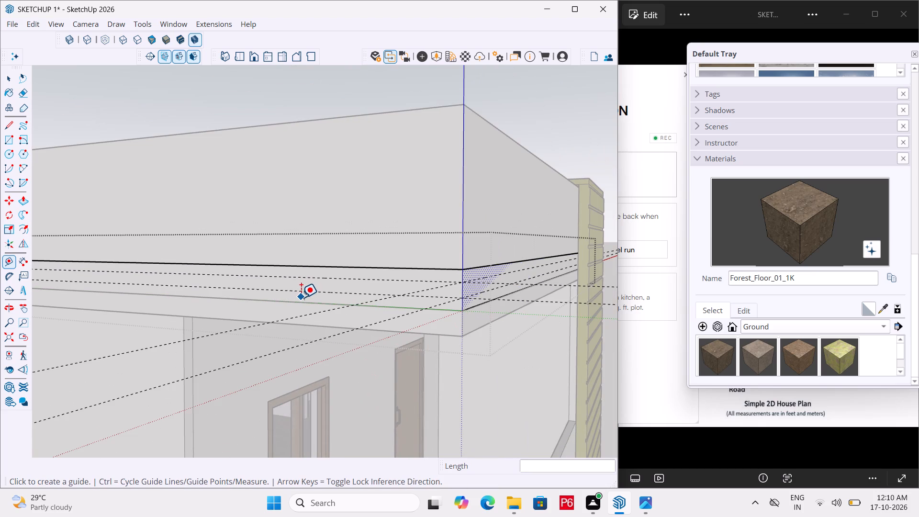
Save the model with the band group still open.
key(ctrl+s)
key(ctrl+s)
Draw a 20' 9" by 3" rectangle on the front band face, between its top edge and the upper guide line.
middle_drag(397, 303, 230, 320)
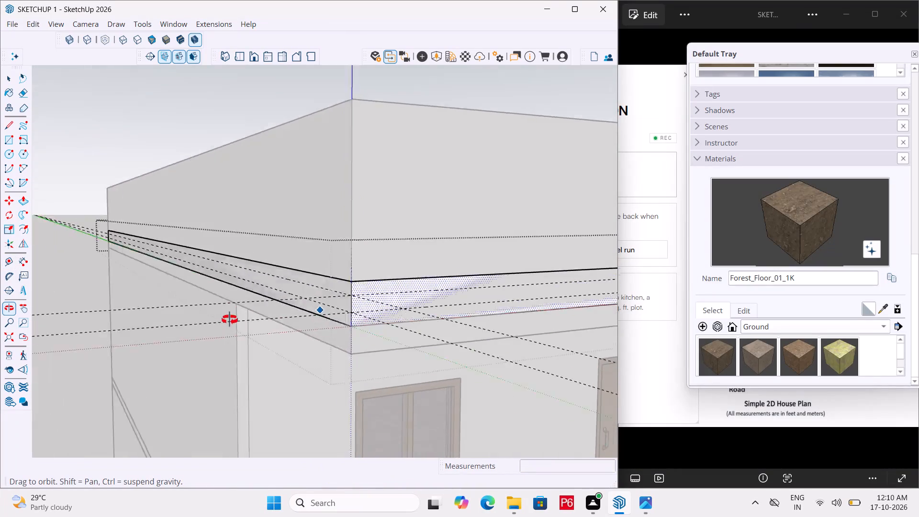
middle_drag(230, 320, 216, 353)
scroll(402, 336, up, 4)
middle_drag(370, 337, 237, 327)
key(r)
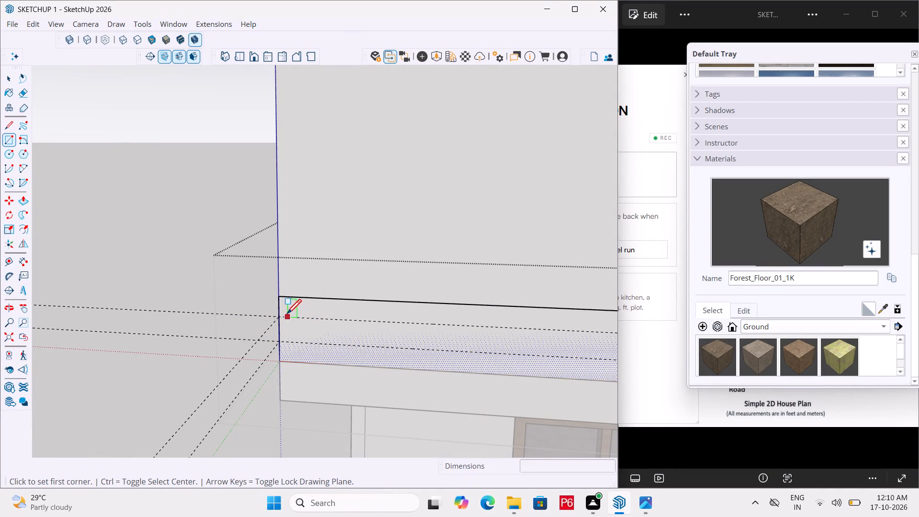
click(279, 318)
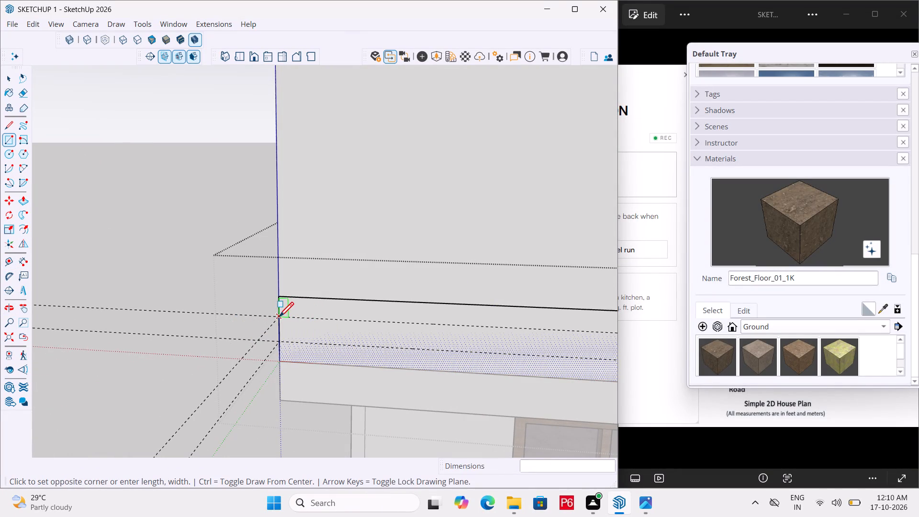
scroll(0, 174, down, 7)
scroll(0, 253, down, 2)
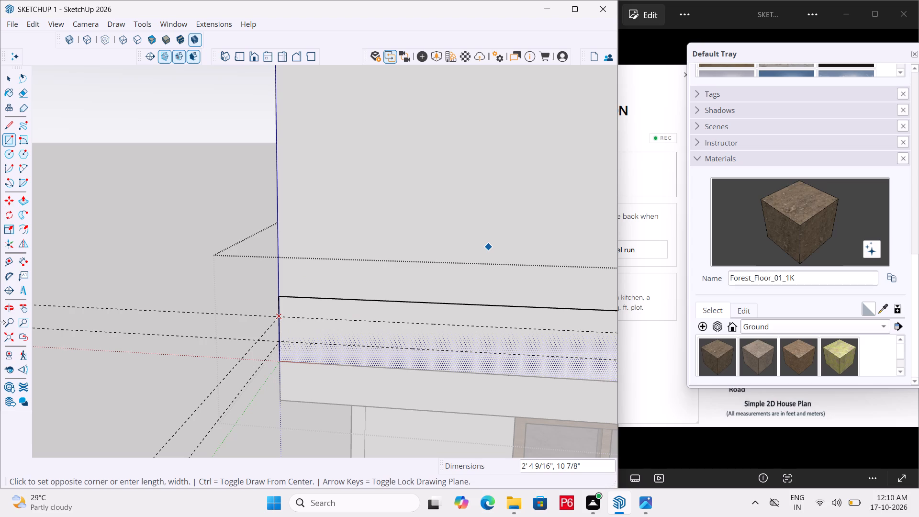
scroll(0, 347, down, 1)
scroll(0, 480, down, 1)
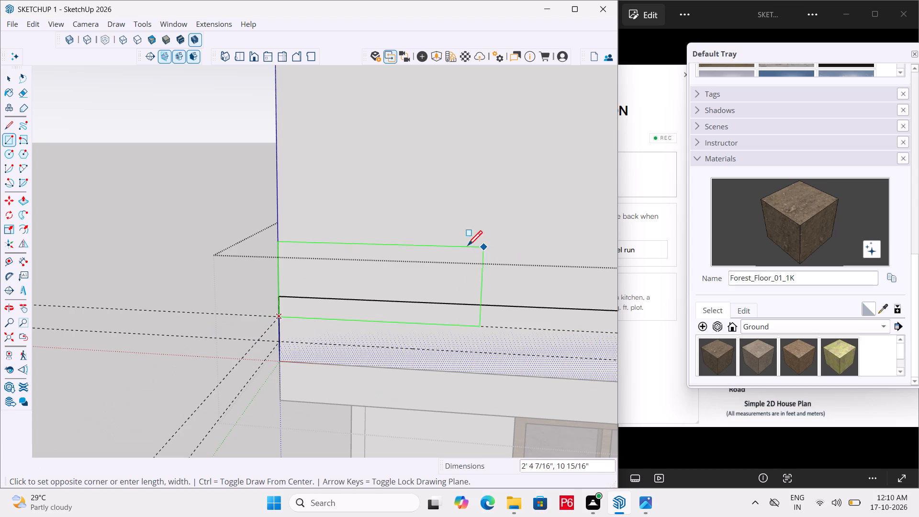
scroll(443, 254, down, 5)
scroll(371, 270, down, 6)
scroll(456, 340, down, 3)
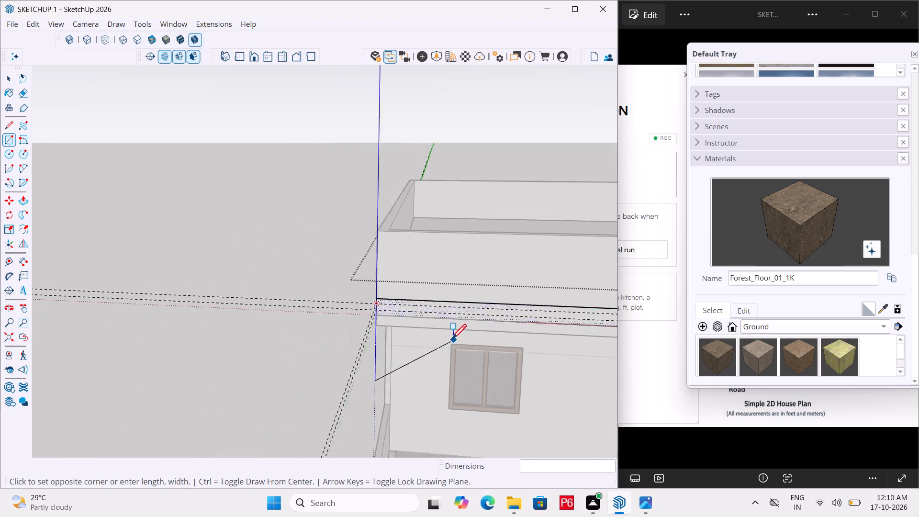
scroll(452, 340, down, 4)
scroll(402, 297, down, 7)
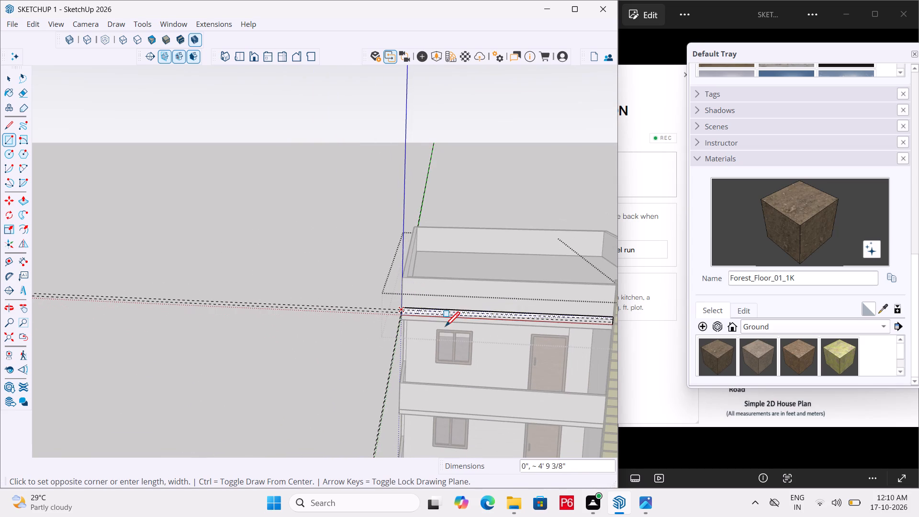
scroll(440, 352, down, 4)
scroll(591, 342, up, 6)
scroll(543, 311, up, 9)
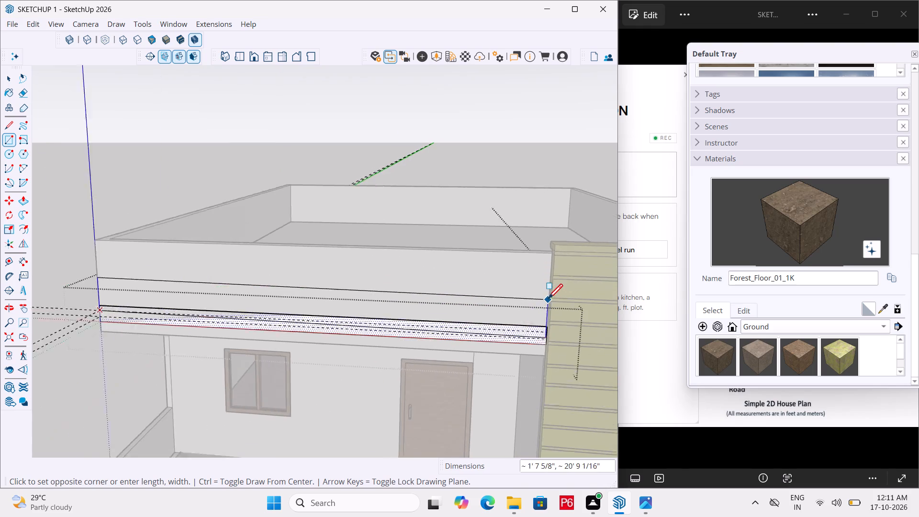
scroll(548, 300, up, 3)
scroll(538, 343, up, 12)
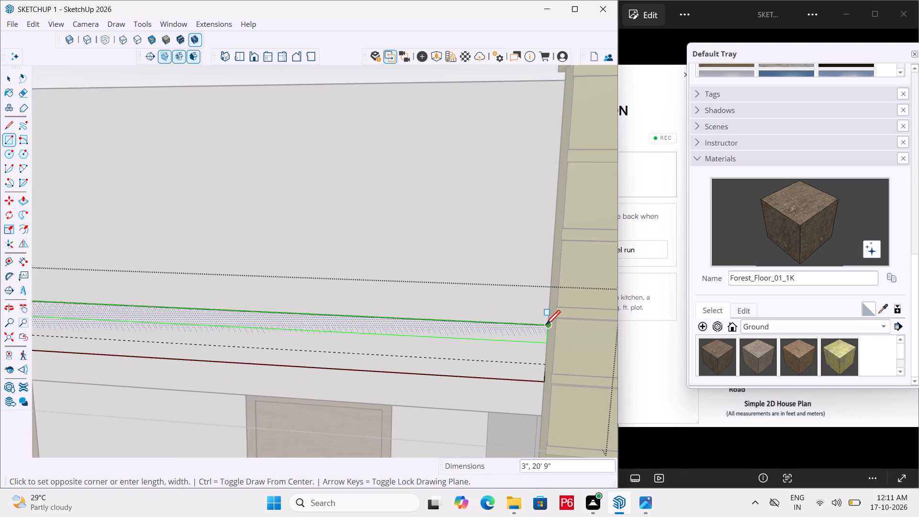
click(547, 326)
Draw a 20' 9" by 3" rectangle on the front band face, between the lower guide line and its bottom edge.
scroll(553, 258, down, 11)
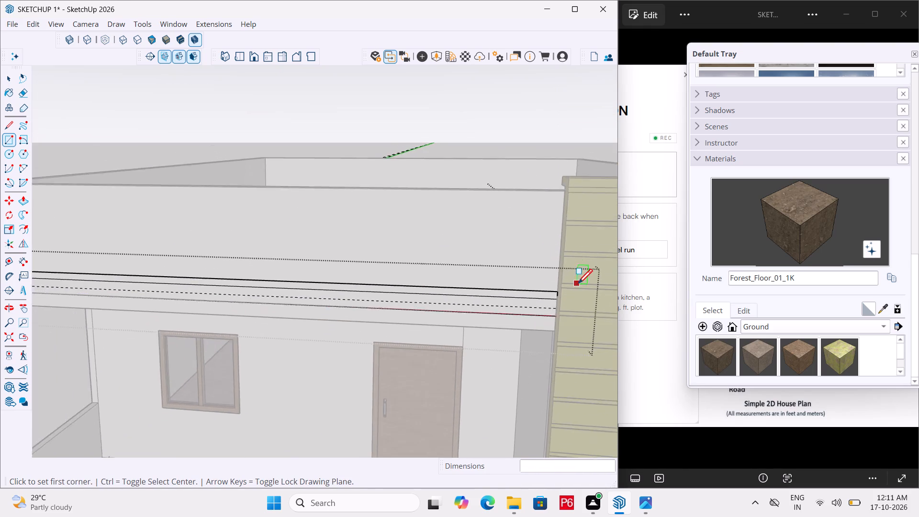
scroll(578, 285, down, 2)
scroll(108, 291, up, 7)
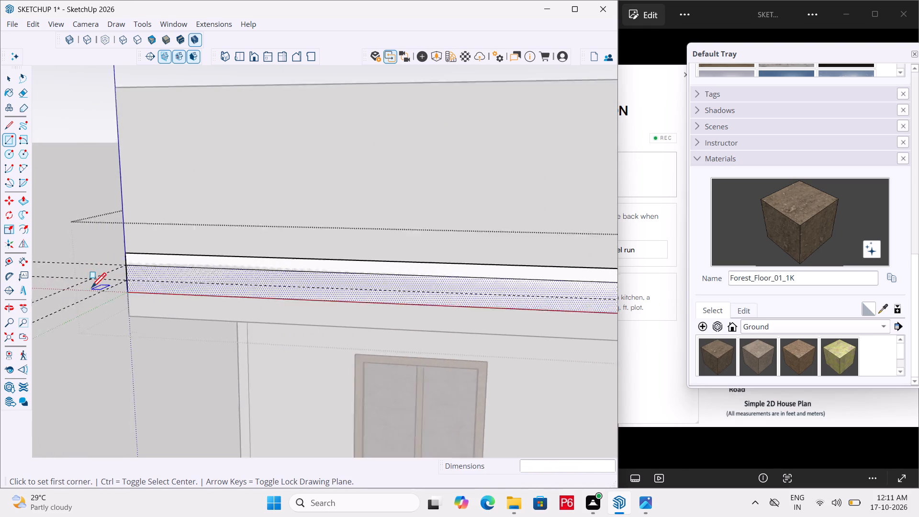
scroll(91, 289, up, 3)
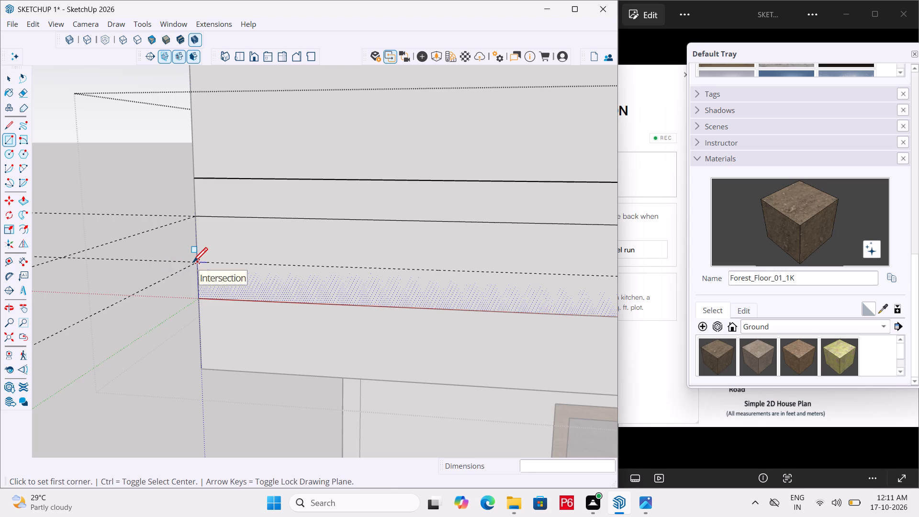
click(193, 264)
scroll(127, 262, down, 6)
scroll(86, 267, down, 4)
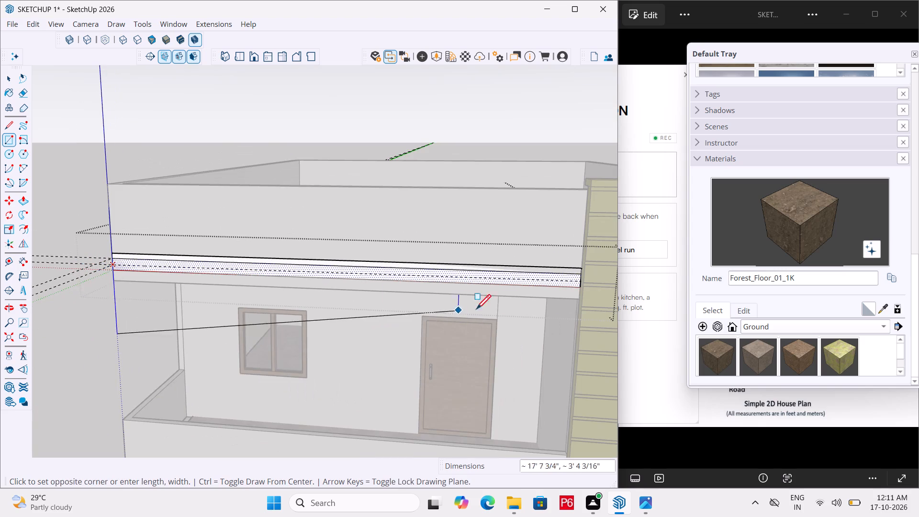
scroll(589, 302, up, 16)
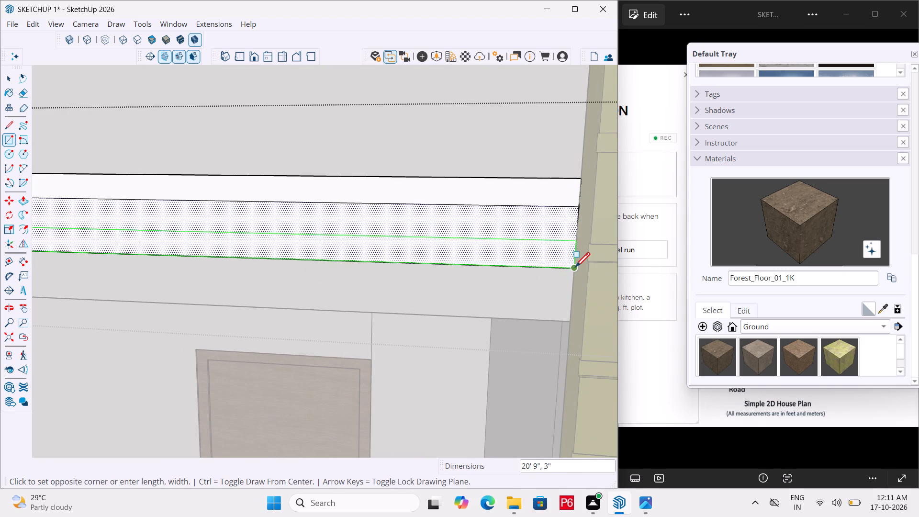
click(575, 269)
Draw a full-length rectangle on the long side band face, between its top edge and the upper guide line.
scroll(606, 274, down, 7)
scroll(562, 315, down, 7)
scroll(367, 329, down, 6)
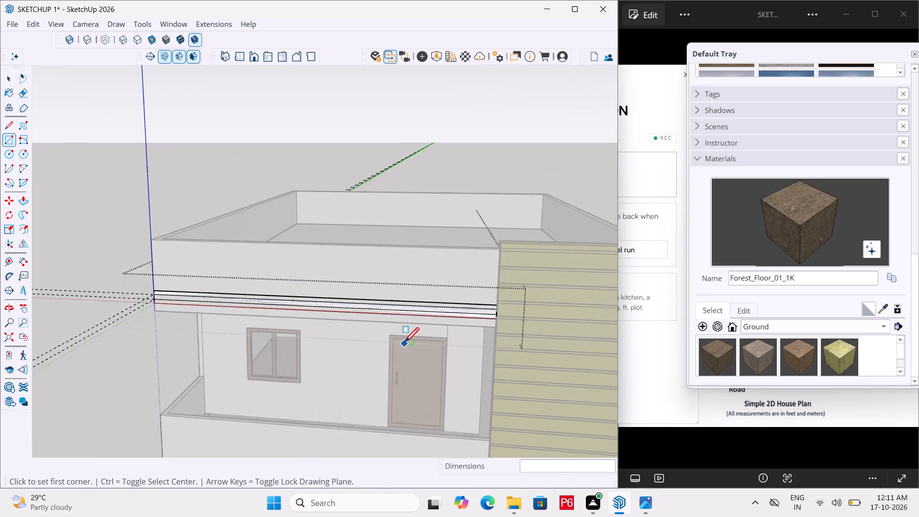
middle_drag(220, 321, 399, 331)
scroll(438, 323, up, 6)
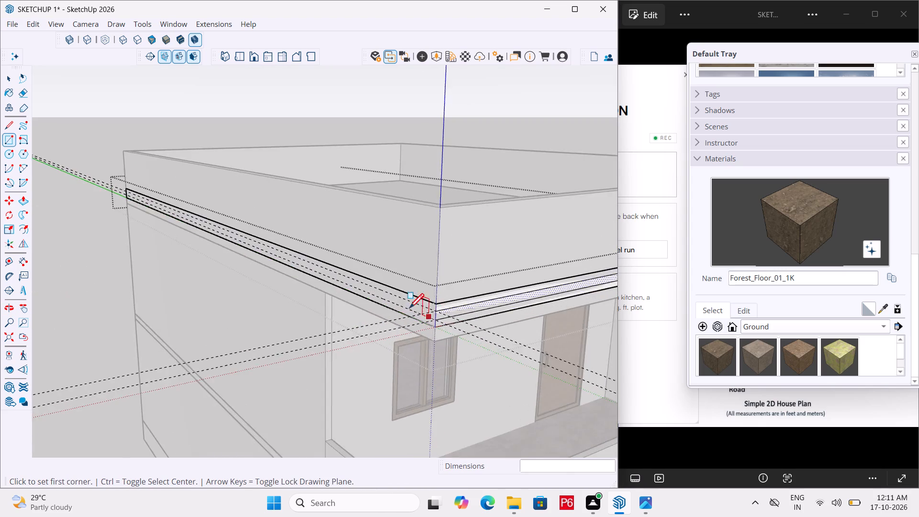
scroll(409, 310, up, 13)
scroll(479, 338, up, 6)
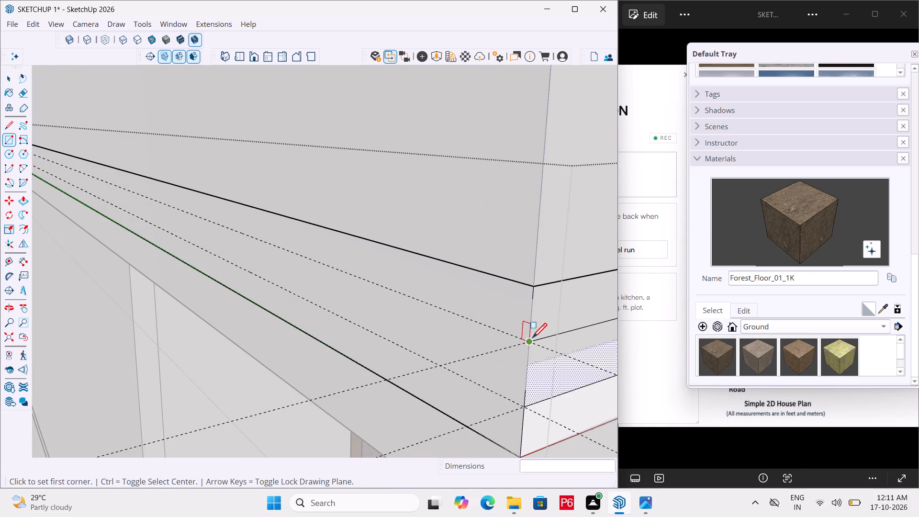
drag(530, 342, 527, 336)
scroll(348, 227, down, 7)
scroll(501, 325, down, 7)
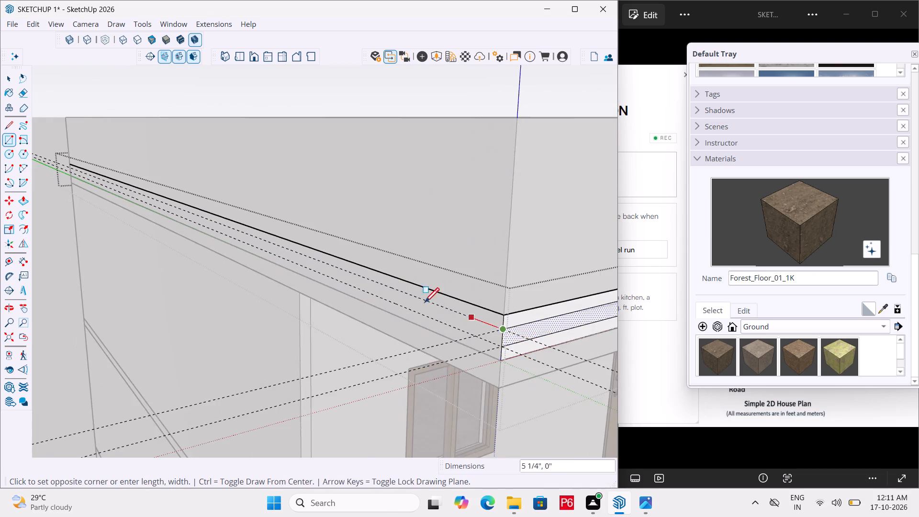
scroll(463, 331, down, 6)
scroll(27, 79, up, 7)
scroll(148, 215, up, 7)
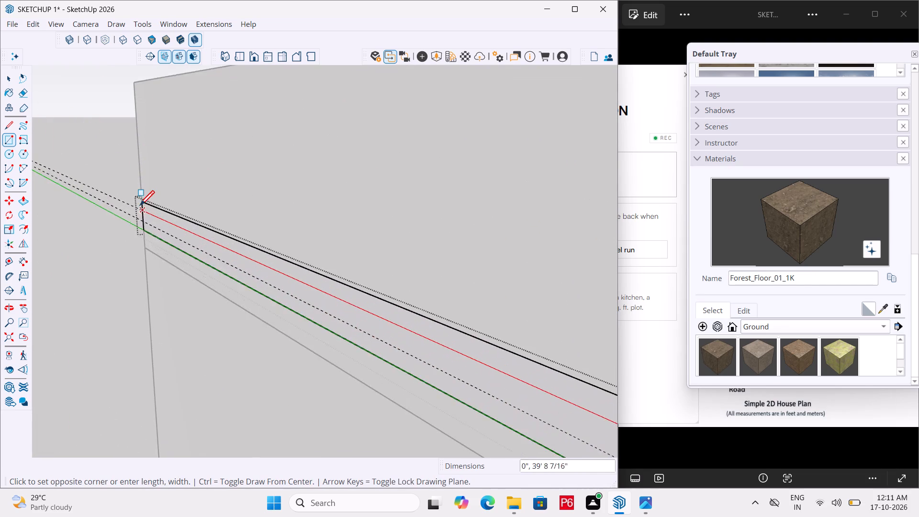
scroll(140, 207, up, 5)
click(142, 200)
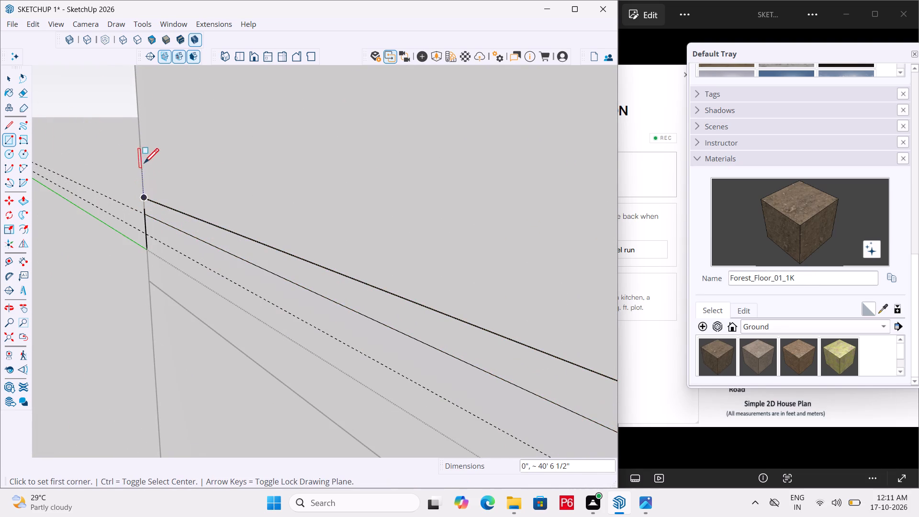
Draw a 3" by 40' rectangle on the long side band face, between the lower guide line and its bottom edge.
scroll(143, 165, down, 7)
scroll(94, 147, down, 7)
scroll(182, 198, down, 8)
scroll(501, 330, up, 2)
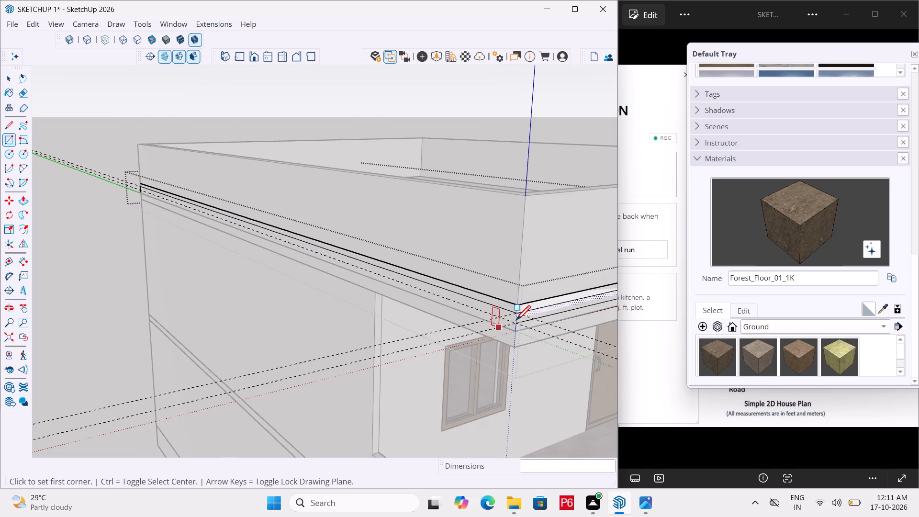
scroll(516, 322, up, 11)
click(516, 331)
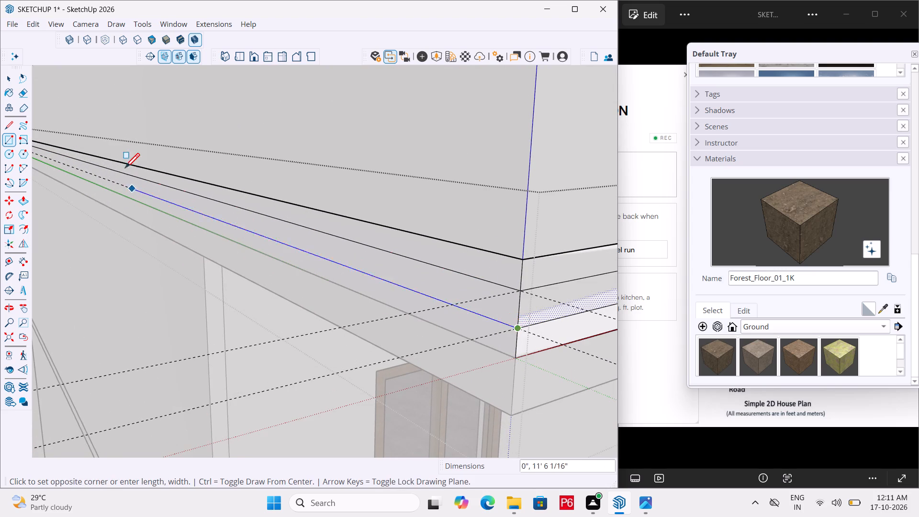
scroll(207, 180, down, 8)
scroll(352, 244, down, 5)
scroll(64, 153, up, 7)
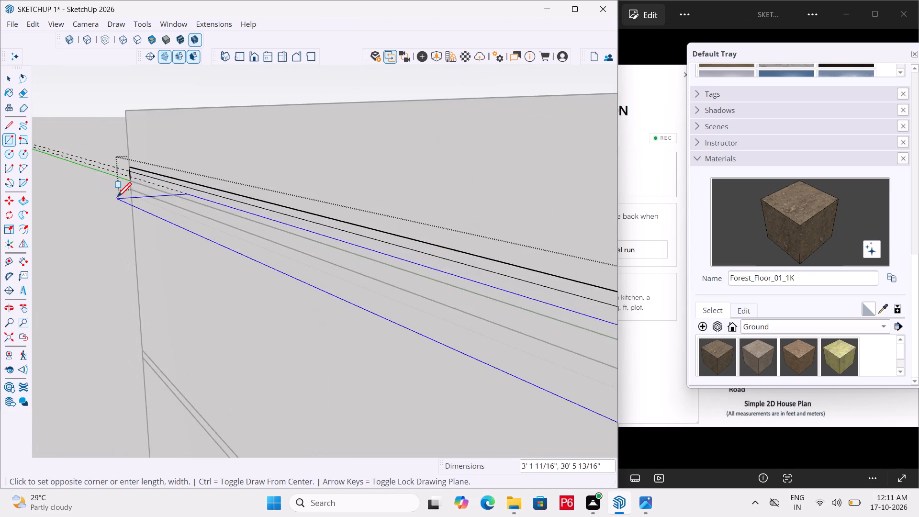
scroll(120, 196, up, 14)
click(132, 181)
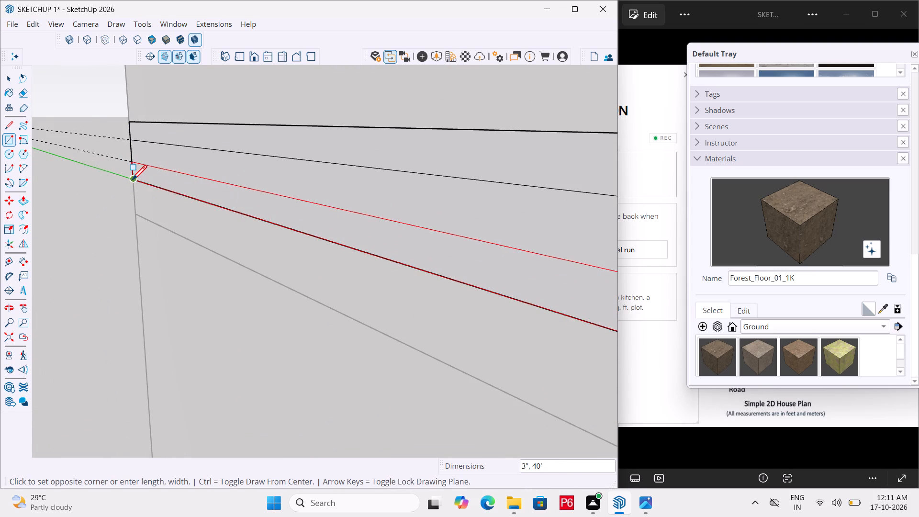
Close and reopen the band group, erase the guide lines on both of its faces, and save the model.
scroll(76, 166, down, 15)
key(space)
scroll(112, 173, down, 1)
click(81, 135)
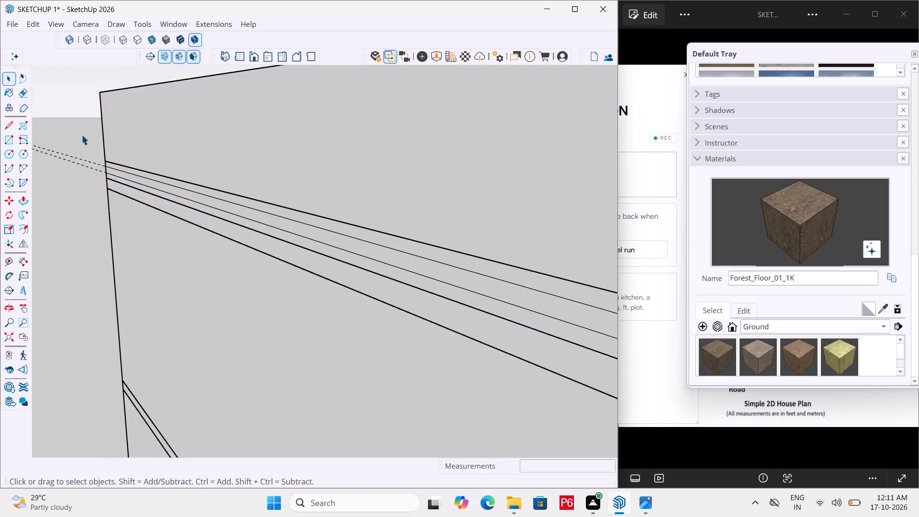
scroll(98, 128, down, 4)
scroll(135, 164, down, 6)
scroll(337, 211, up, 4)
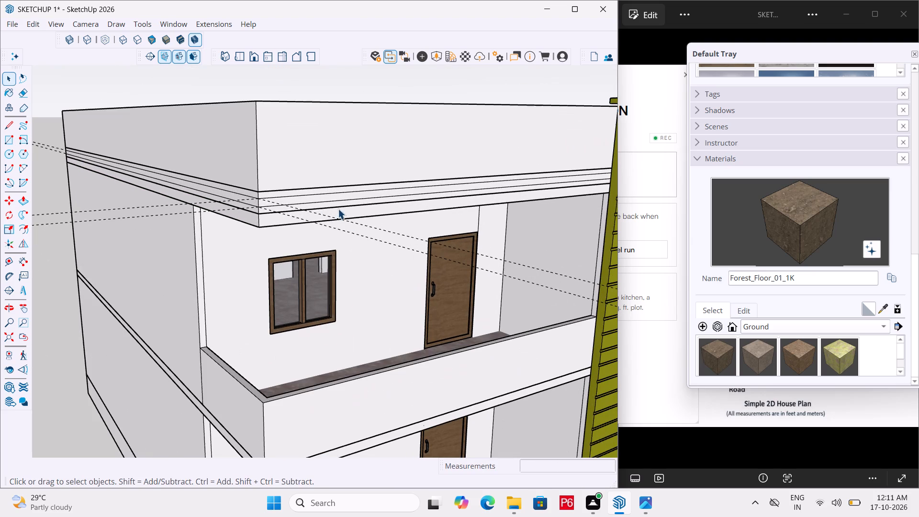
click(251, 196)
click(251, 196)
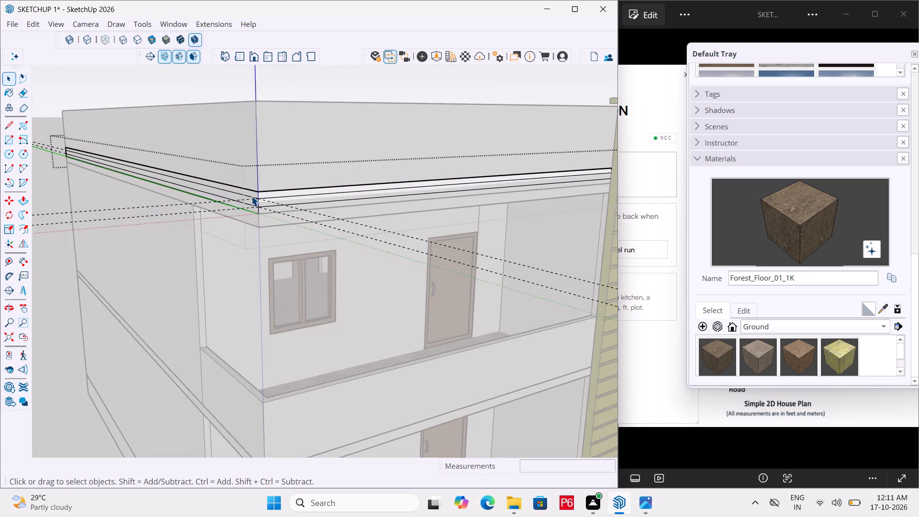
click(251, 196)
scroll(231, 201, down, 7)
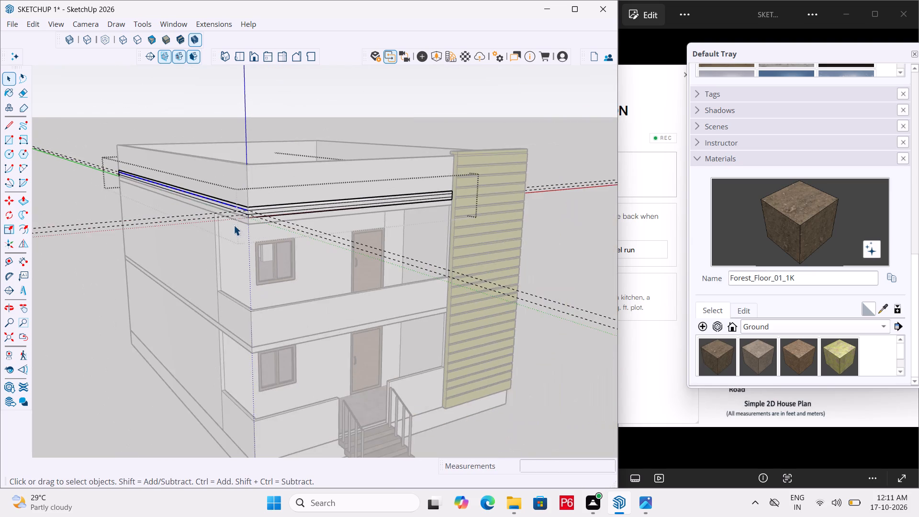
scroll(231, 224, down, 4)
middle_drag(219, 224, 207, 226)
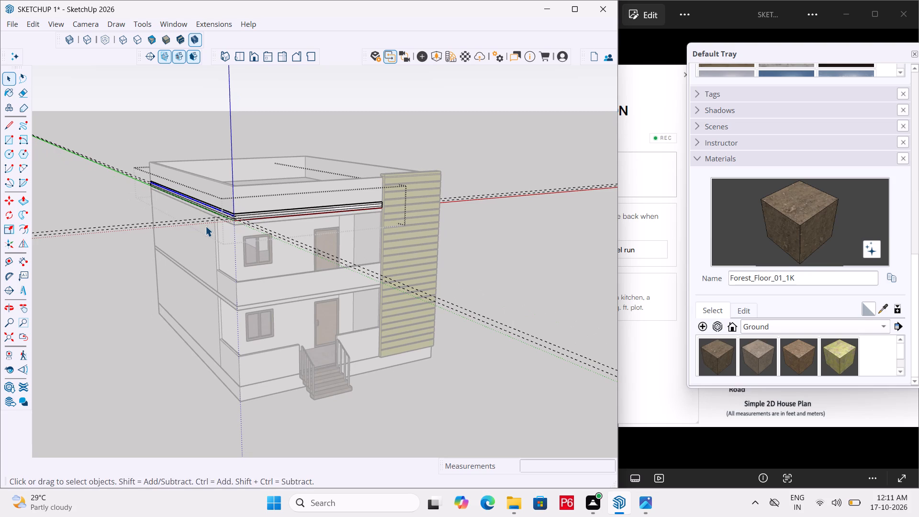
key(e)
drag(102, 223, 106, 232)
click(106, 232)
drag(92, 155, 92, 162)
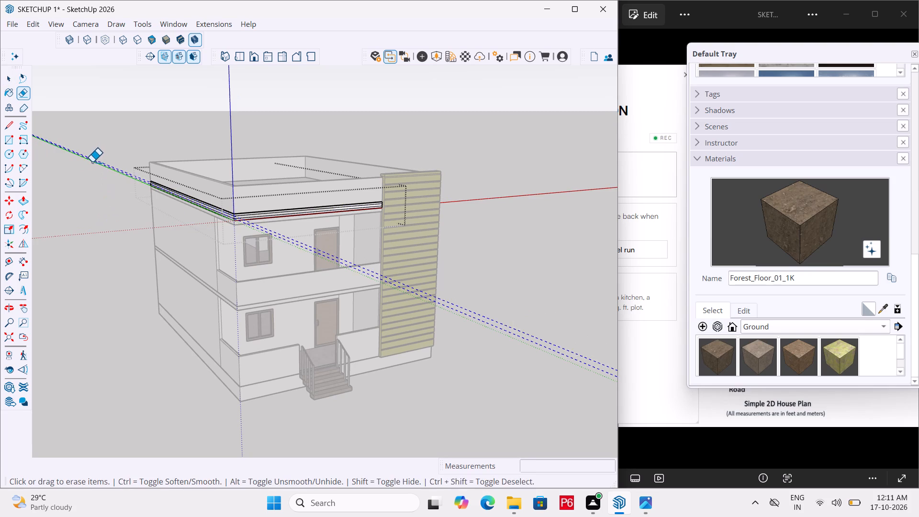
drag(92, 162, 92, 163)
click(92, 163)
key(ctrl+s)
key(ctrl+s)
Push/Pull the middle strip of the front band face by 1" and repeat it on the long side's middle strip.
scroll(193, 204, up, 7)
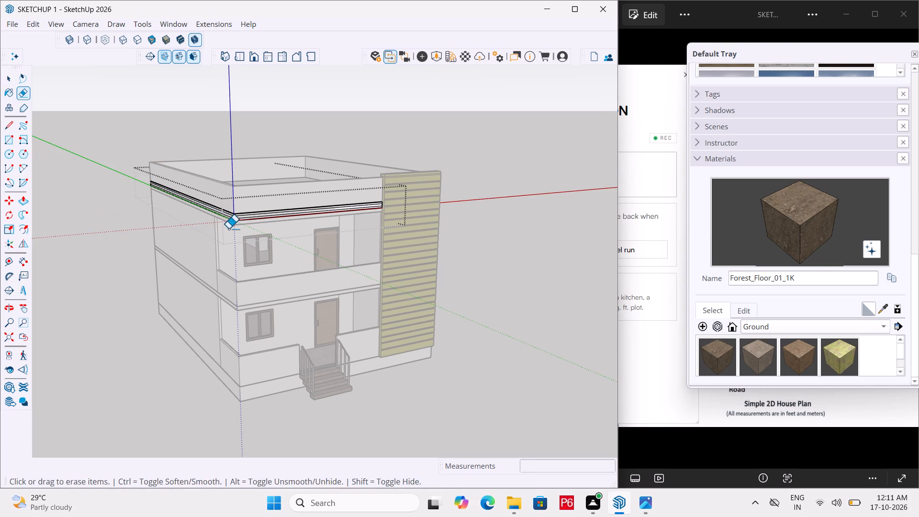
scroll(227, 215, up, 14)
key(space)
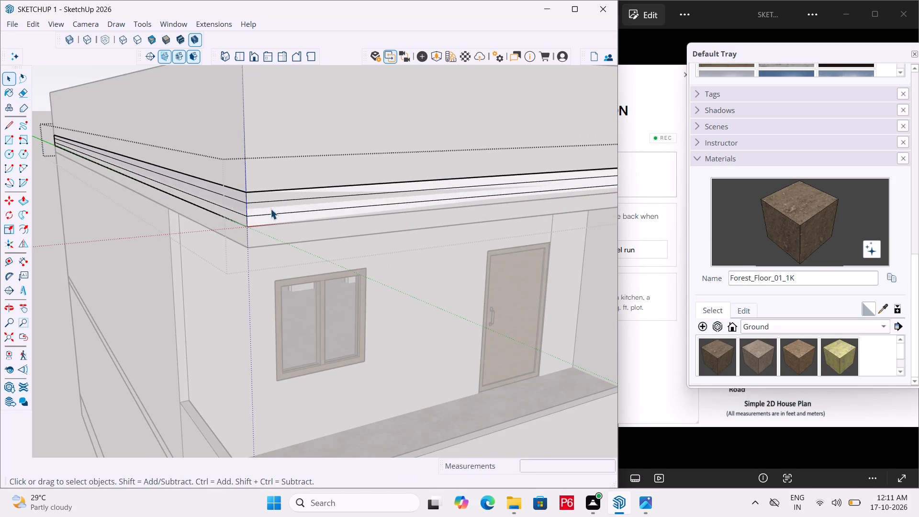
click(270, 209)
key(p)
click(270, 207)
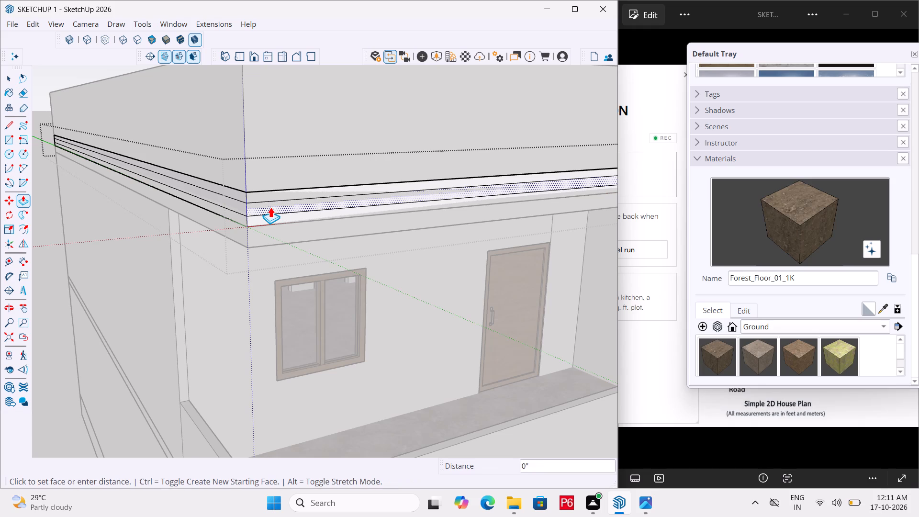
text(1")
key(Return)
scroll(228, 199, up, 6)
double_click(242, 208)
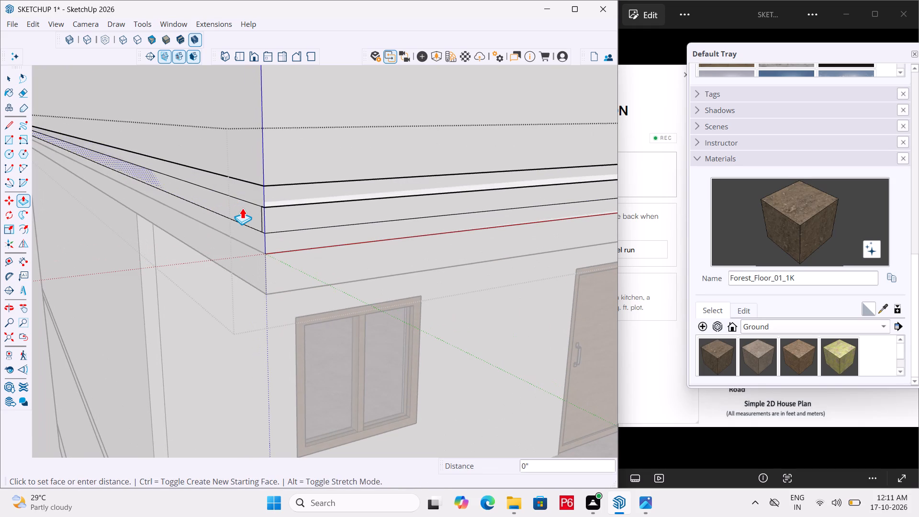
scroll(297, 212, down, 5)
middle_drag(280, 217, 101, 198)
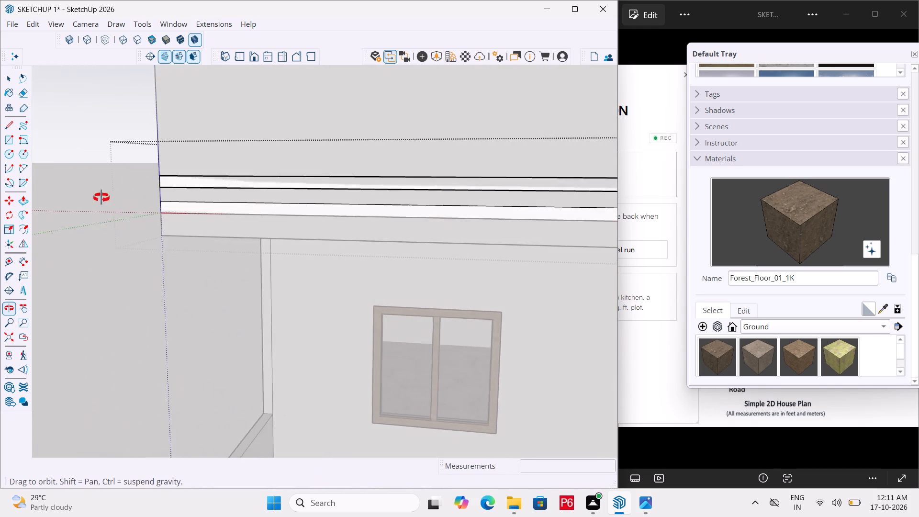
Push/Pull the middle strips of the band's long side and front faces to align them at the corner, and save the model.
middle_drag(101, 198, 302, 242)
scroll(286, 236, up, 5)
click(284, 243)
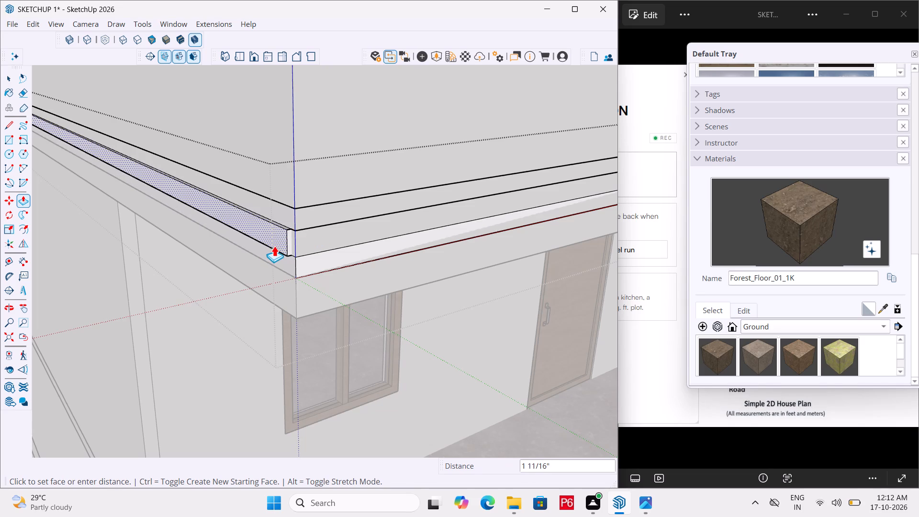
click(276, 245)
double_click(306, 237)
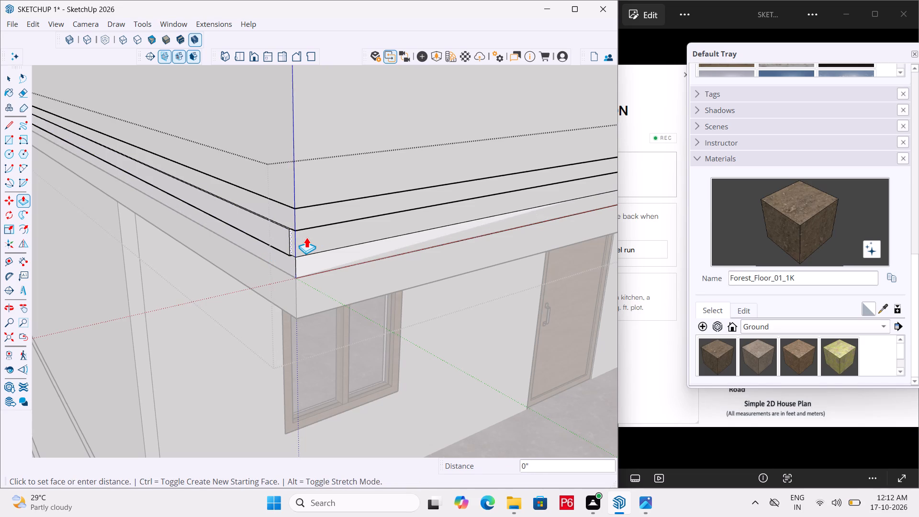
scroll(268, 238, down, 4)
key(ctrl+s)
key(ctrl+s)
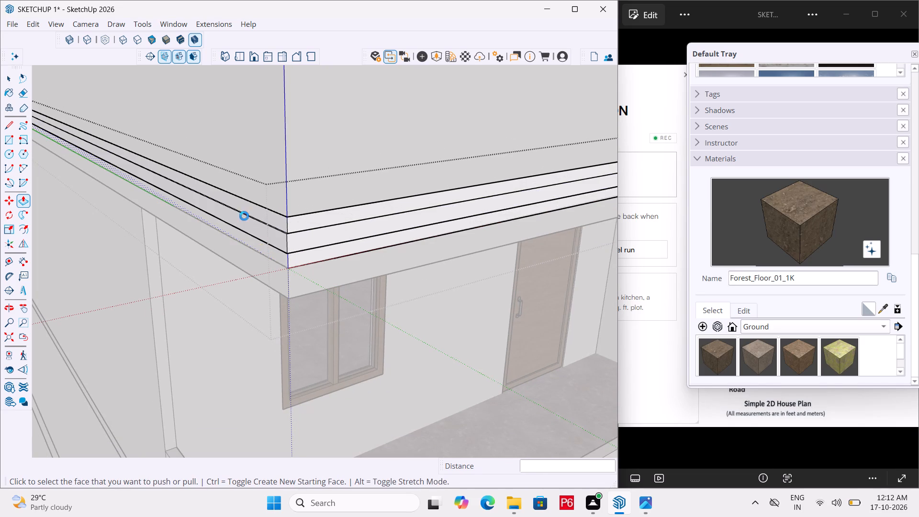
Close the band group and examine the striped band around the front and long side of the parapet.
ctrl+scroll(244, 215, down, 8)
scroll(262, 180, down, 7)
key(space)
click(41, 93)
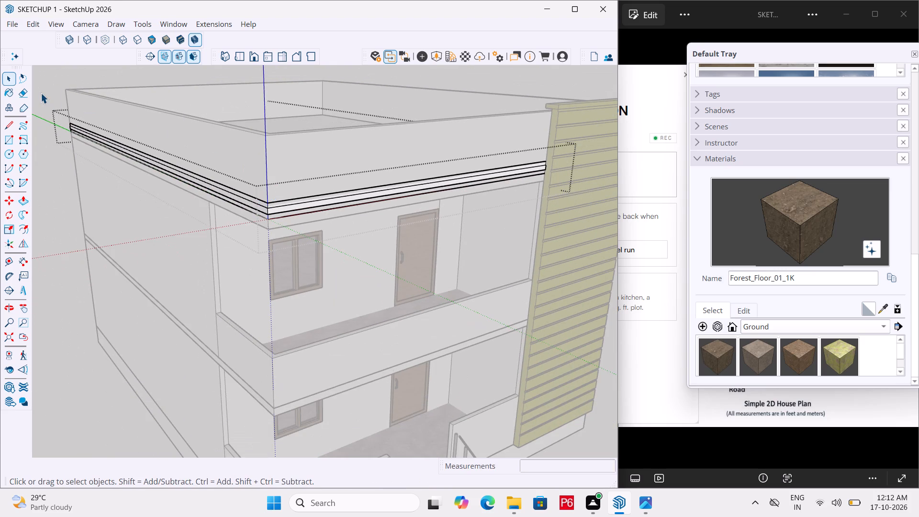
scroll(215, 175, up, 5)
click(283, 223)
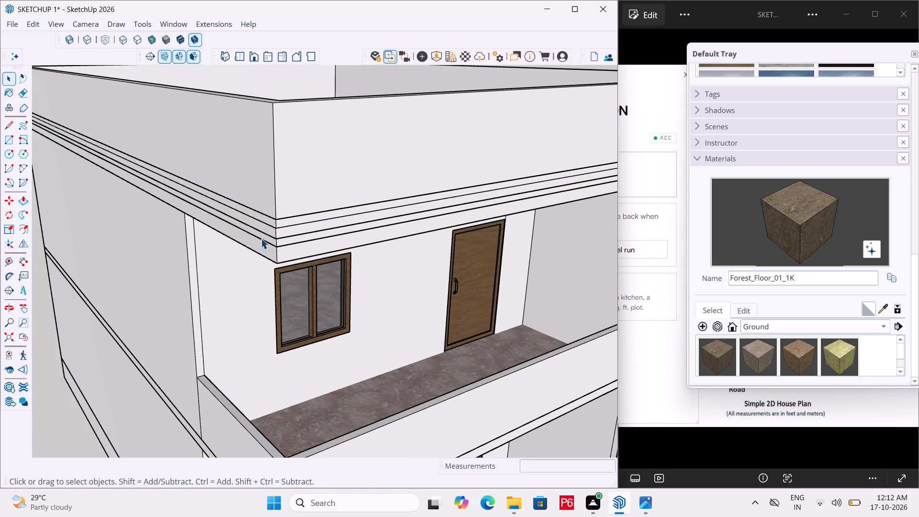
scroll(261, 236, down, 6)
middle_drag(420, 247, 384, 247)
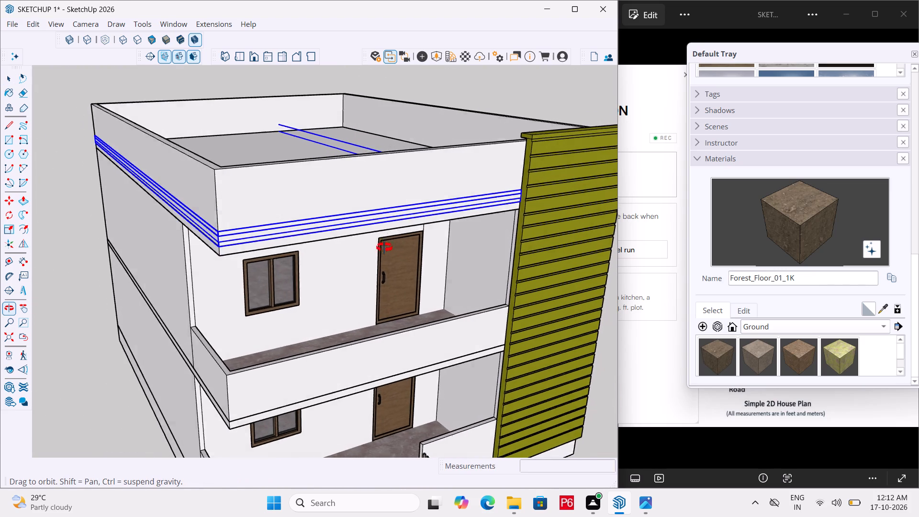
middle_drag(384, 247, 383, 247)
scroll(562, 211, up, 1)
middle_drag(515, 226, 535, 215)
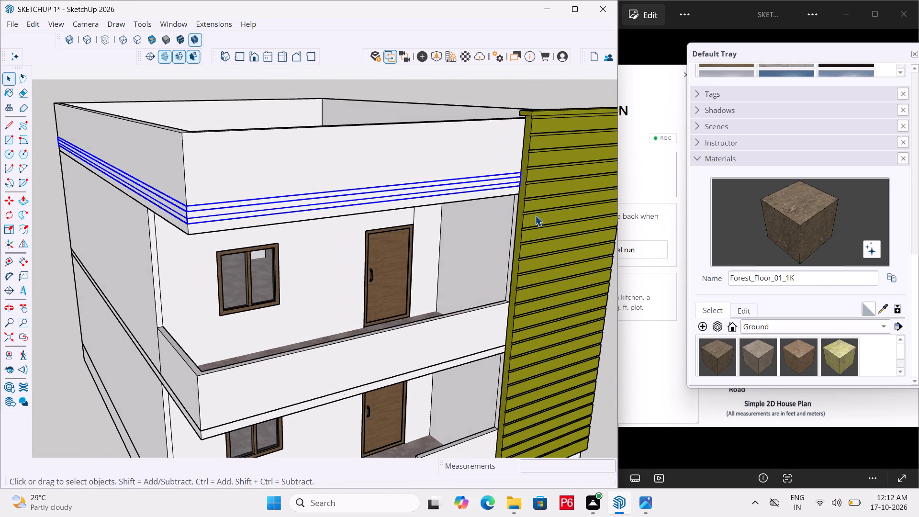
scroll(316, 190, up, 1)
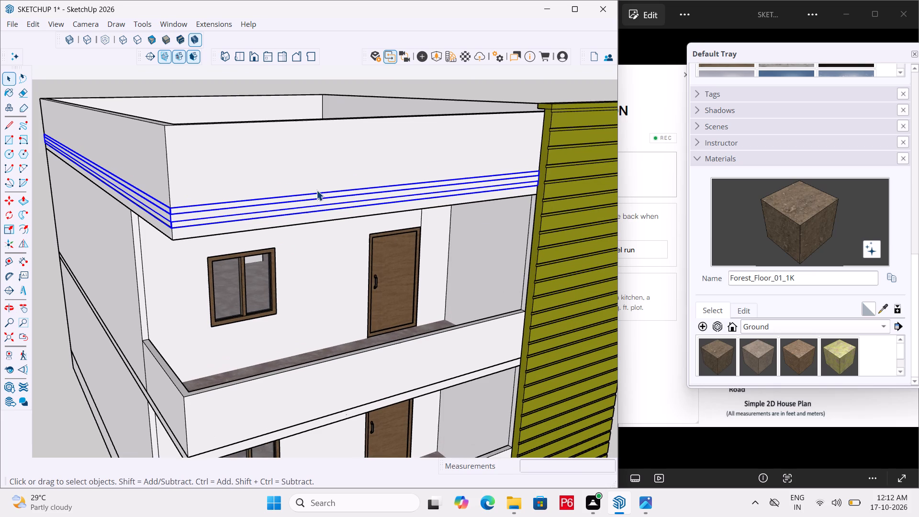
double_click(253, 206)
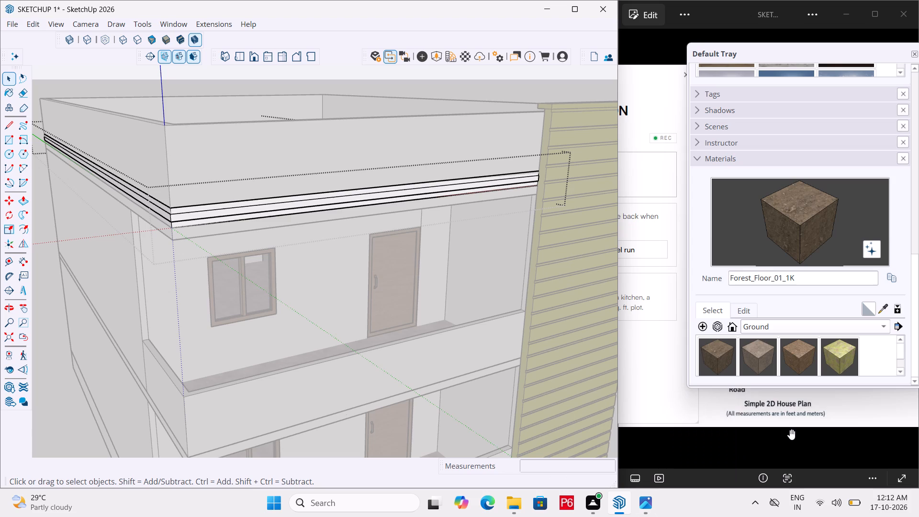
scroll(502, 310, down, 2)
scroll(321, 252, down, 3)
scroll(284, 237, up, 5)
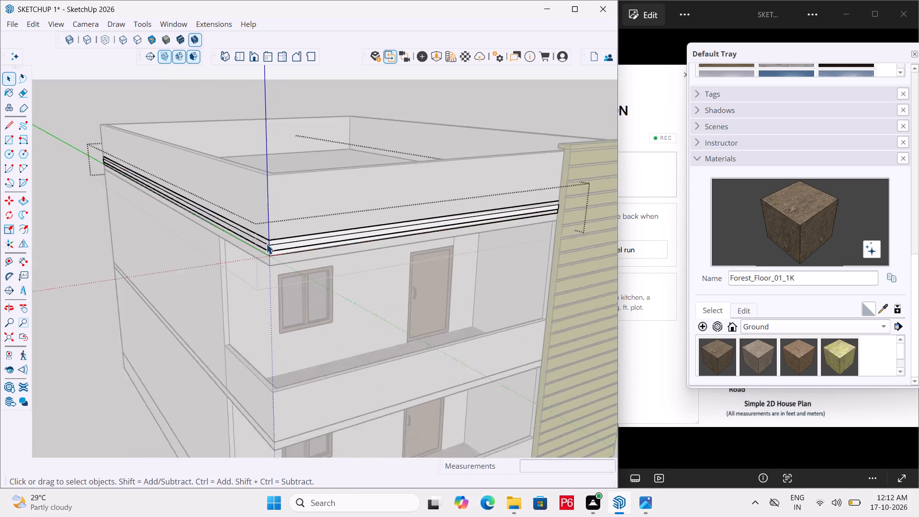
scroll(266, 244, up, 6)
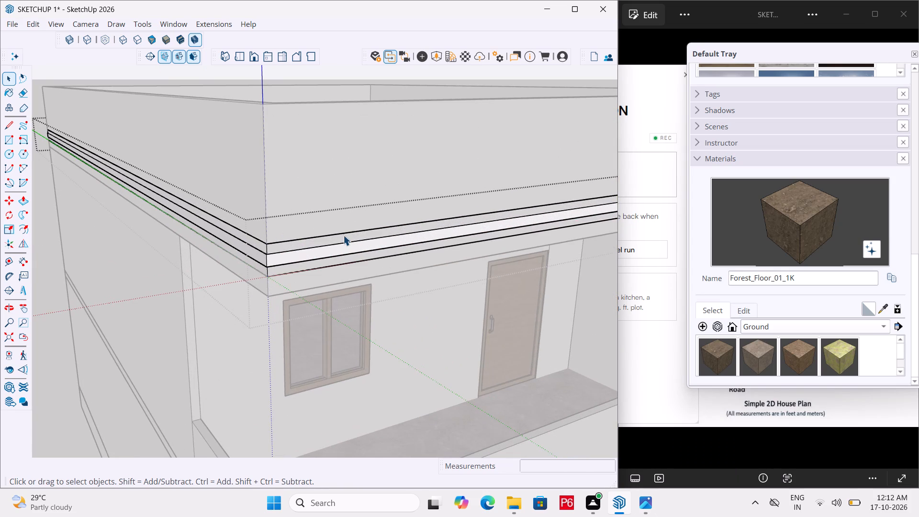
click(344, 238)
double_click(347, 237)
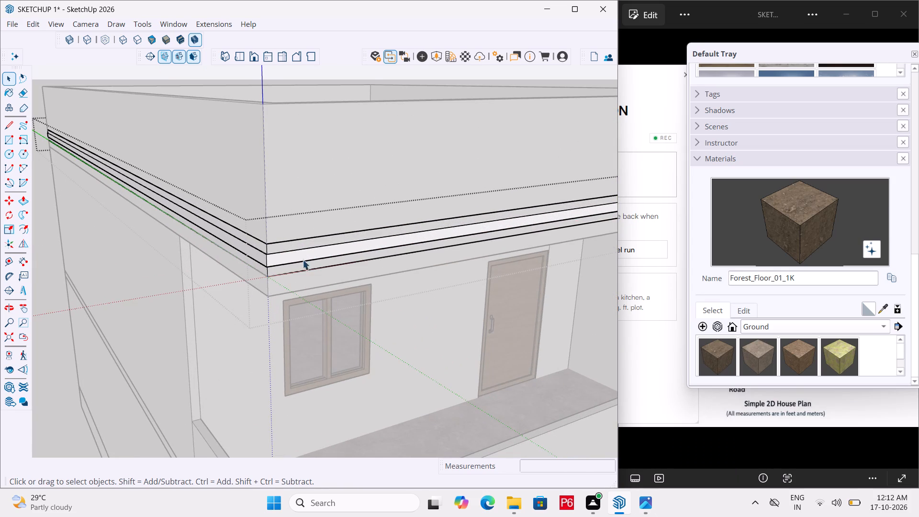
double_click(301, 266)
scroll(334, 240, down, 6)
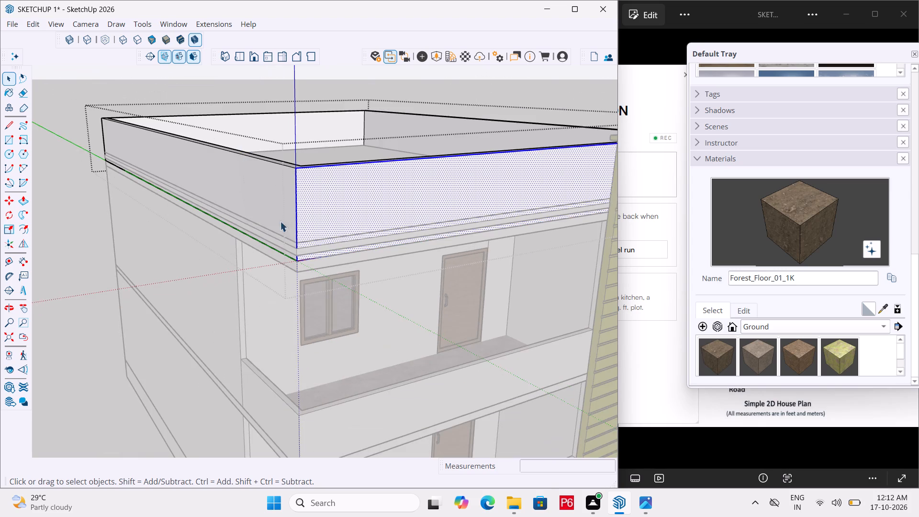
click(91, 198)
Open the band group for editing and select the top strip of its front face.
scroll(264, 224, up, 4)
click(313, 274)
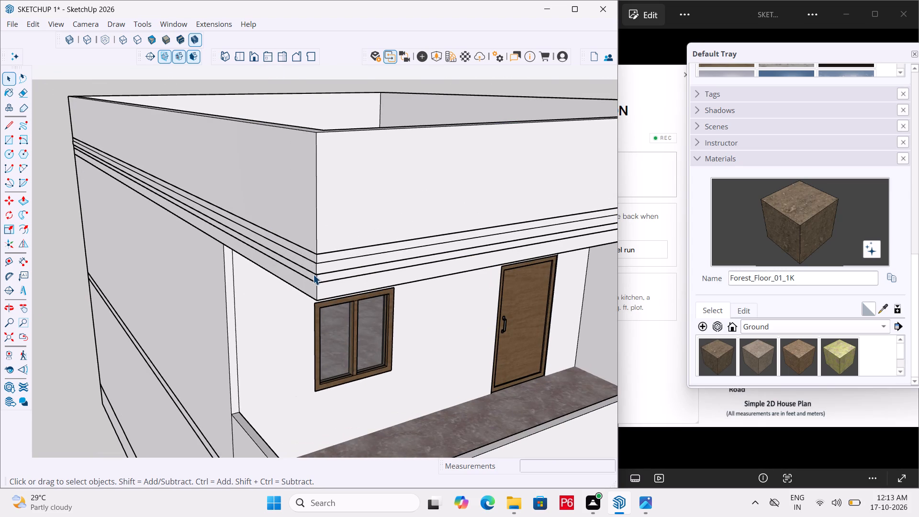
scroll(314, 271, up, 3)
double_click(318, 282)
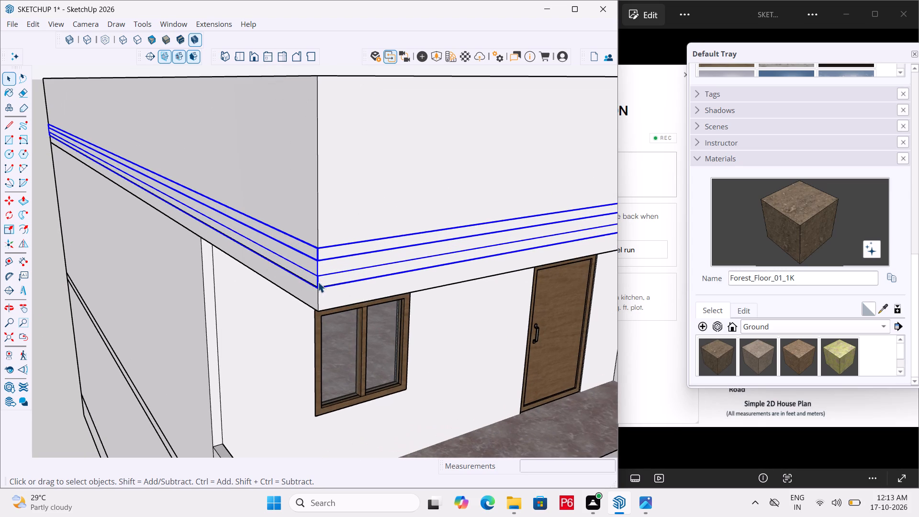
click(338, 250)
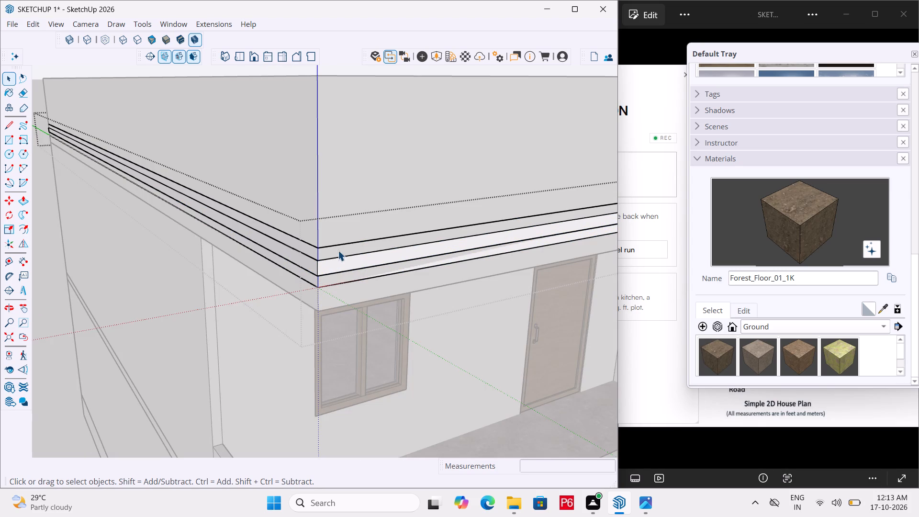
click(339, 254)
click(340, 274)
scroll(340, 274, up, 3)
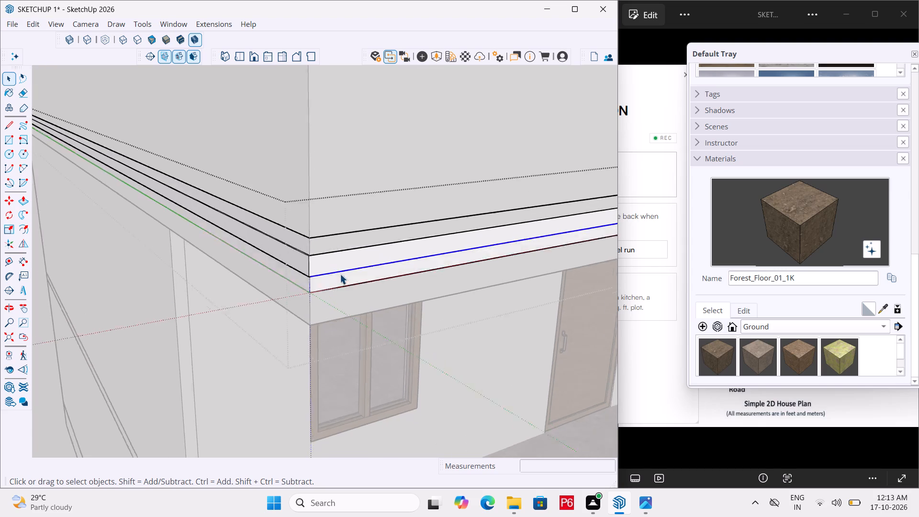
scroll(340, 274, up, 1)
middle_drag(340, 274, 326, 258)
scroll(340, 274, up, 1)
click(336, 278)
click(338, 258)
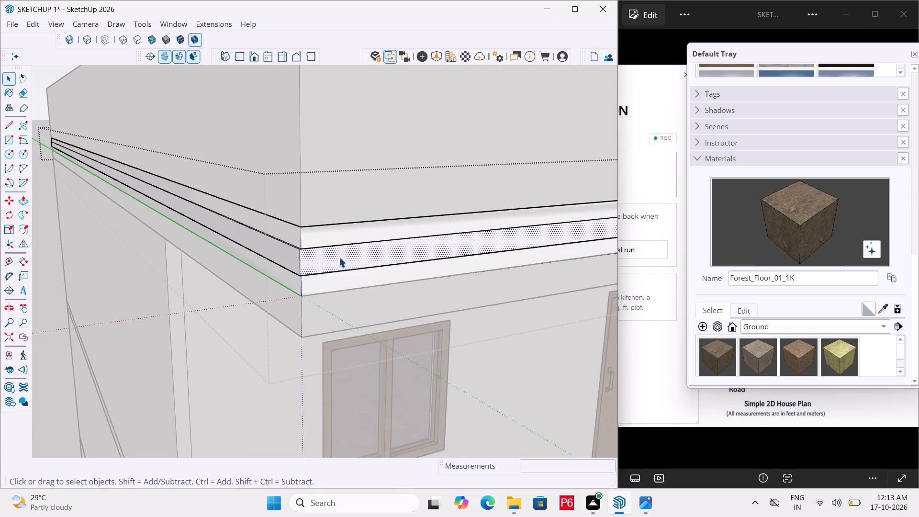
click(345, 236)
Switch the material collection to Solid Colors and browse to the orange and brown shades.
click(803, 328)
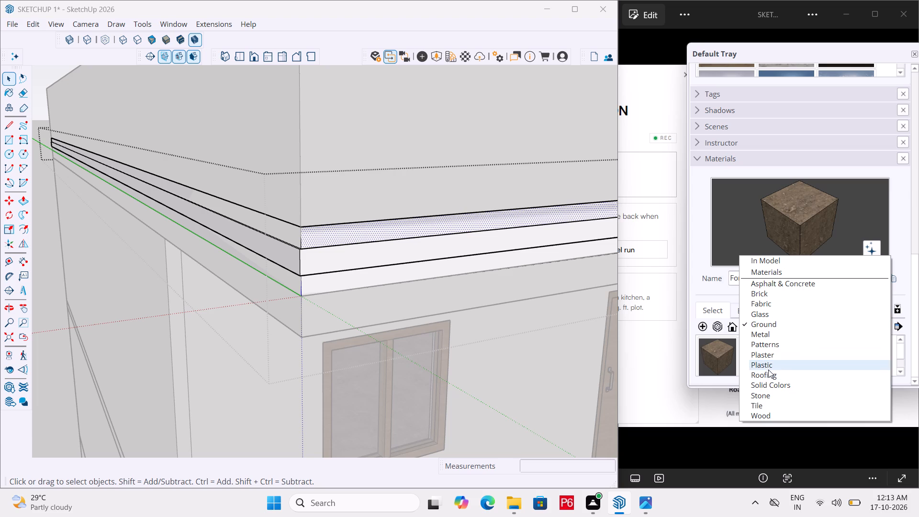
click(773, 386)
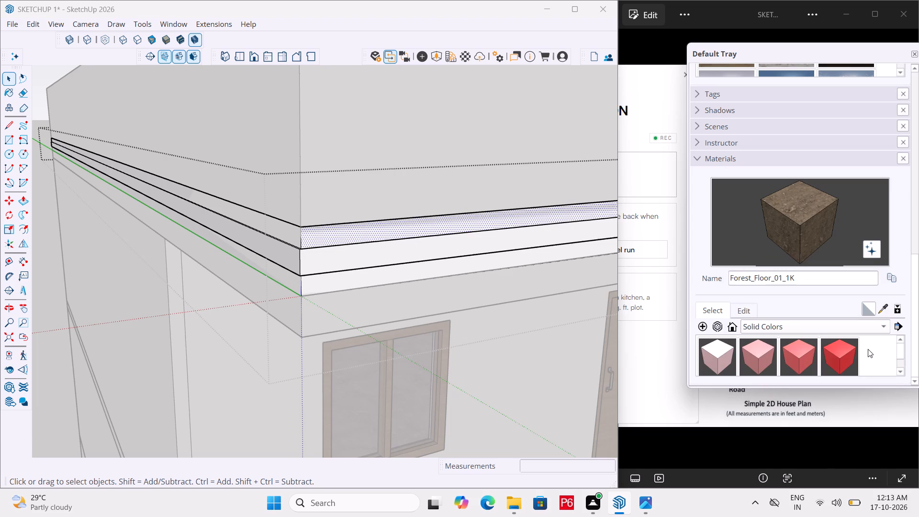
scroll(873, 352, down, 5)
scroll(849, 358, up, 1)
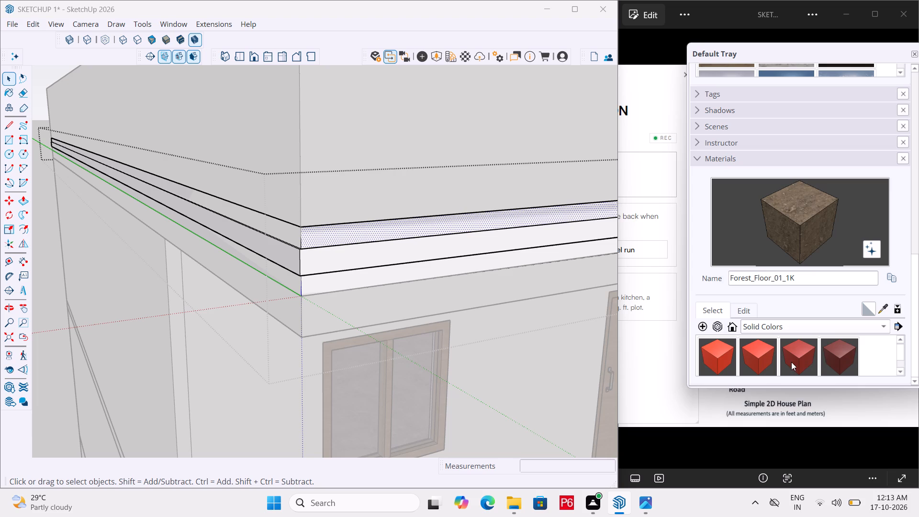
scroll(835, 356, up, 1)
scroll(835, 356, down, 4)
scroll(835, 356, up, 1)
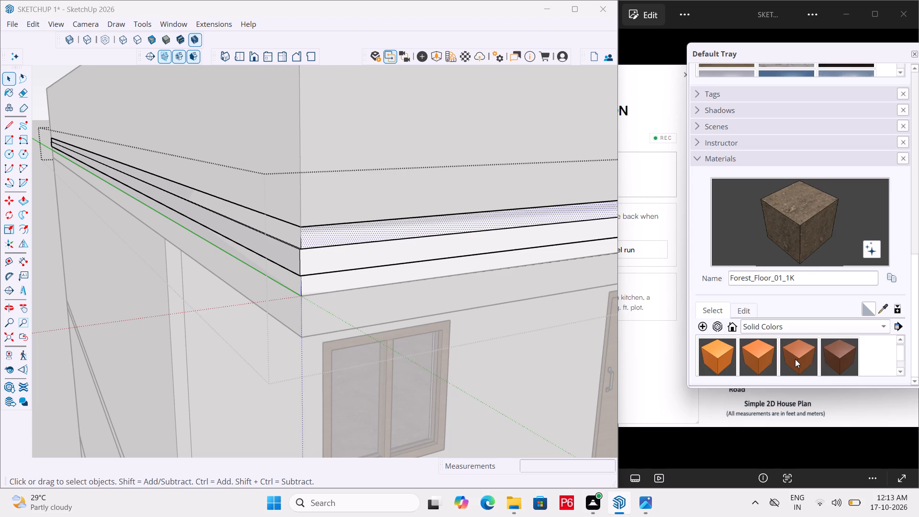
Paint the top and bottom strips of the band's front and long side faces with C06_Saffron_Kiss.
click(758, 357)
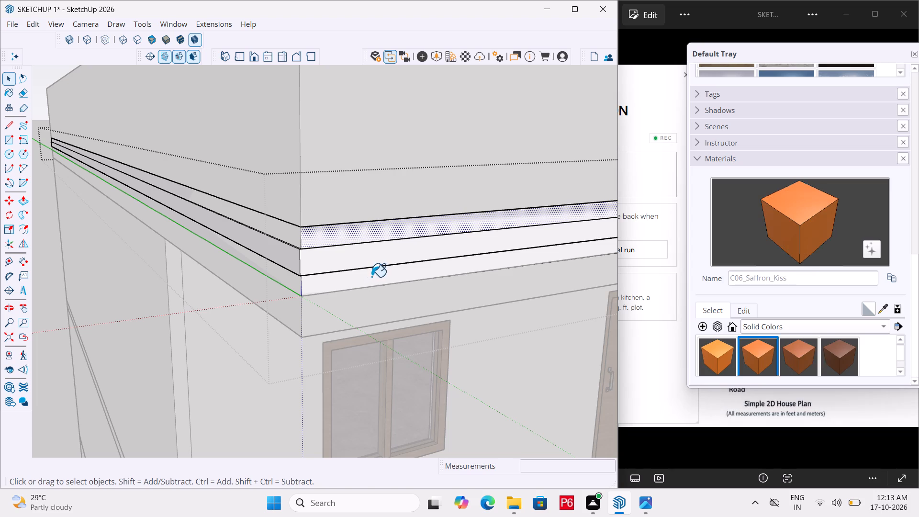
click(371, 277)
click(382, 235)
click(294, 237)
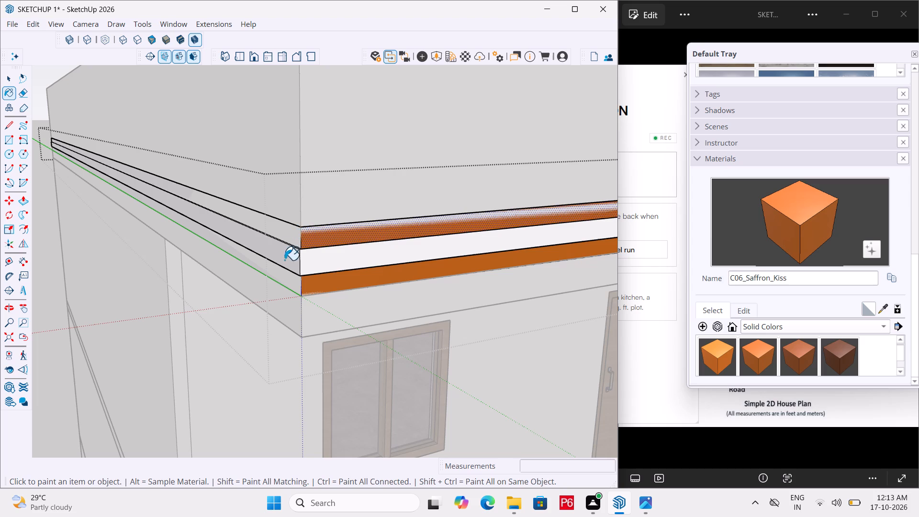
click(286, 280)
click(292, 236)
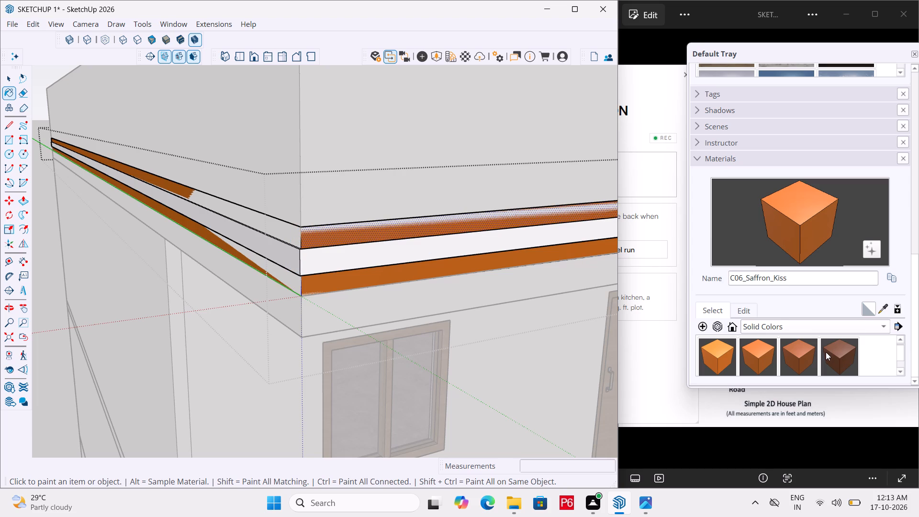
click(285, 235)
Repaint the top and bottom strips of the band's front and long side faces with C08_Toffee_Ember.
click(836, 351)
click(329, 239)
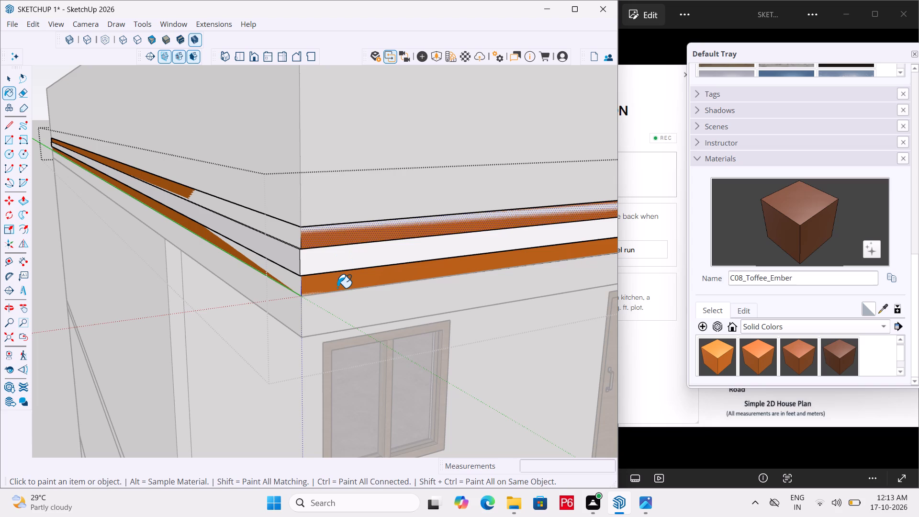
click(337, 288)
click(278, 274)
click(282, 233)
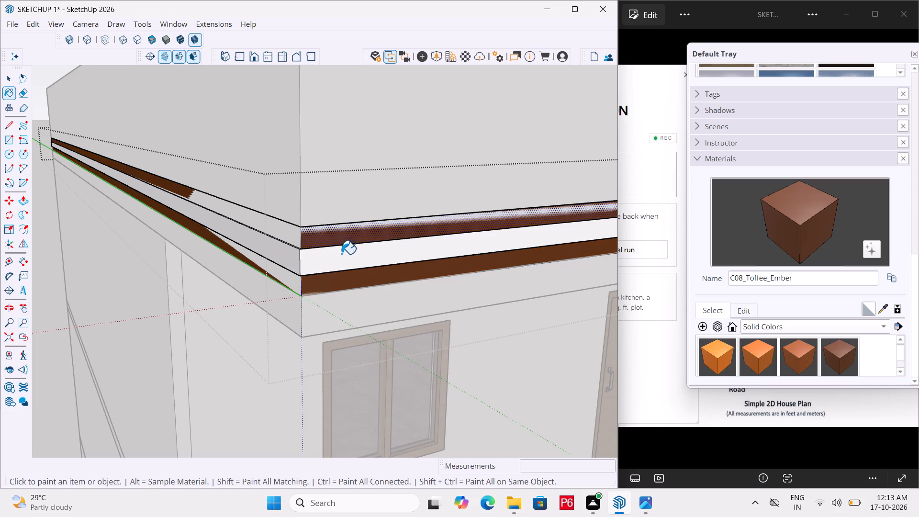
Push/Pull the top strip of the band's long side face by 5/16" and close the band group.
scroll(342, 257, down, 5)
key(m)
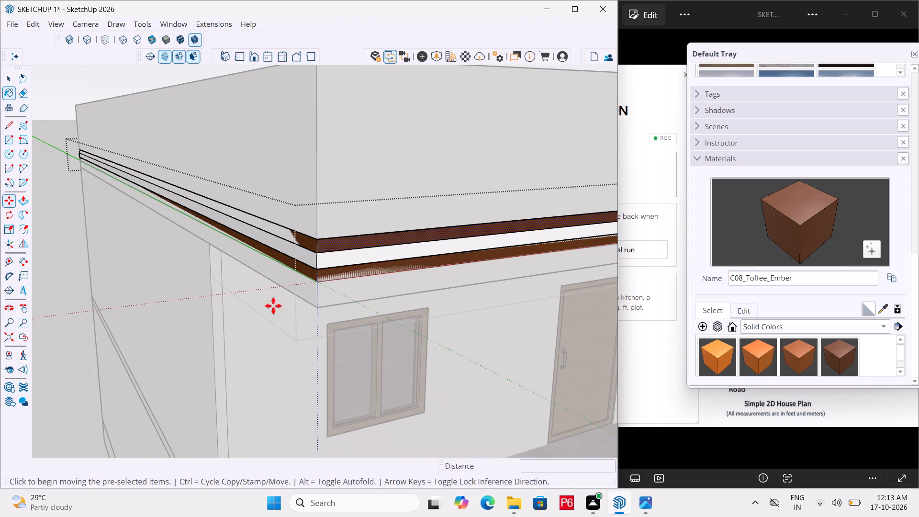
scroll(293, 281, up, 4)
key(space)
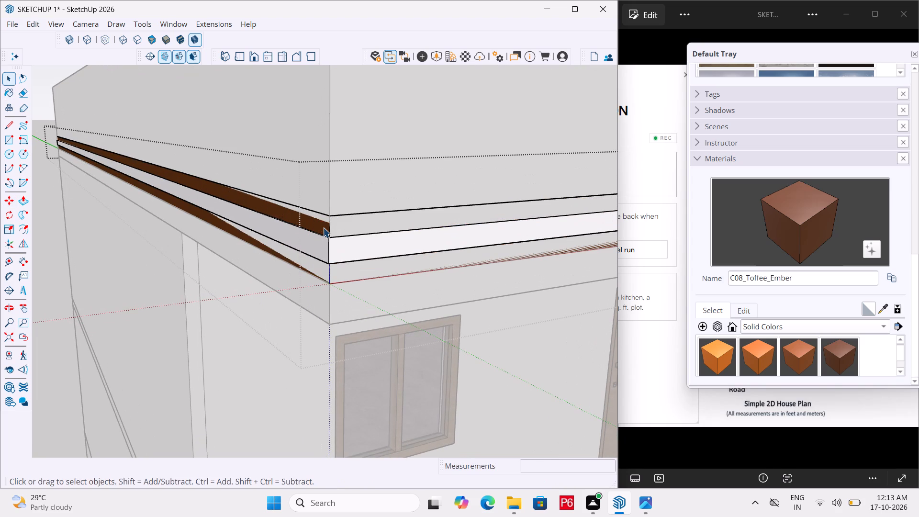
key(p)
click(319, 224)
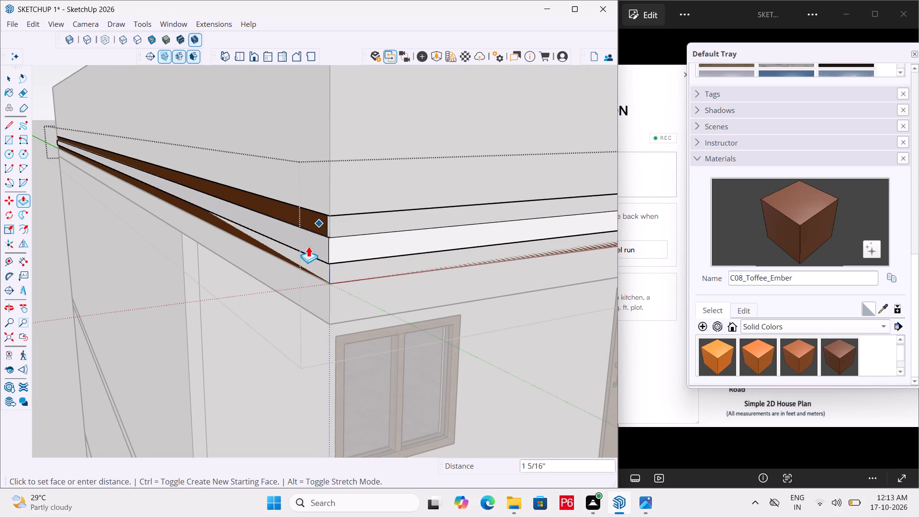
scroll(325, 261, down, 1)
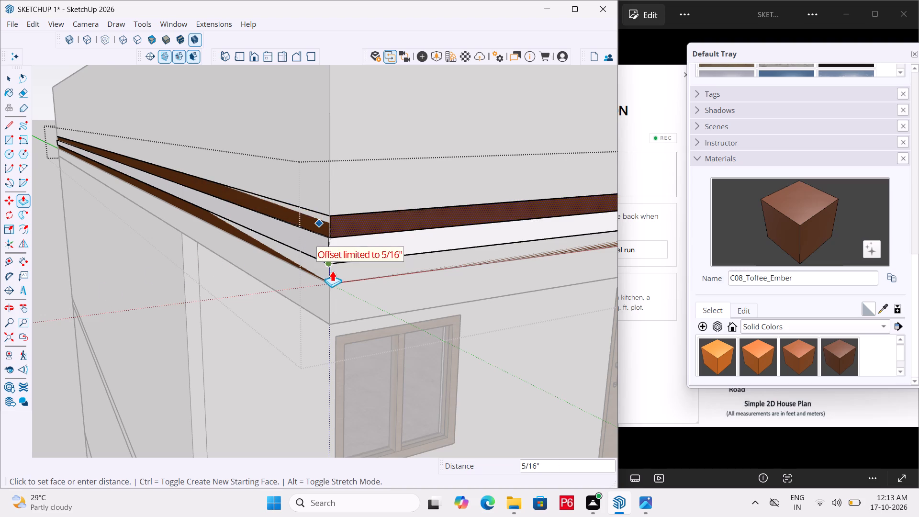
scroll(332, 270, down, 1)
click(336, 300)
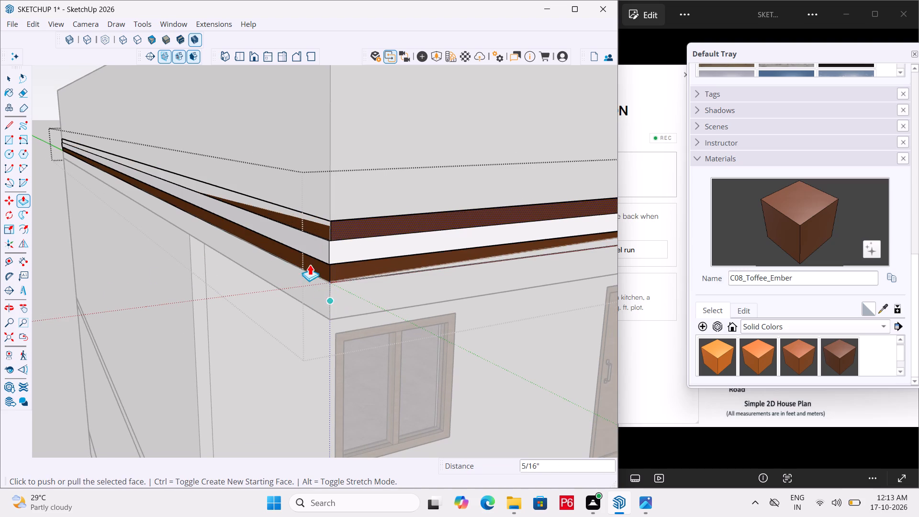
scroll(303, 238, down, 4)
middle_drag(303, 241, 510, 242)
scroll(275, 258, down, 5)
key(space)
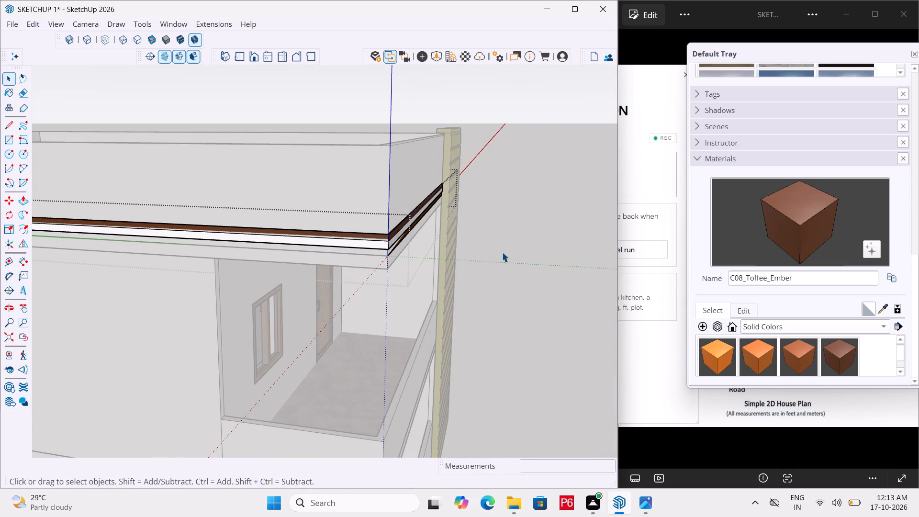
click(508, 252)
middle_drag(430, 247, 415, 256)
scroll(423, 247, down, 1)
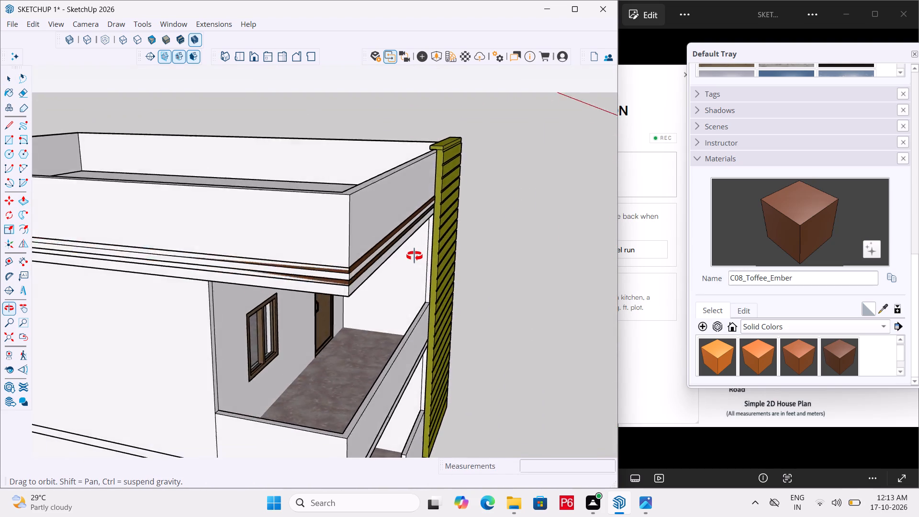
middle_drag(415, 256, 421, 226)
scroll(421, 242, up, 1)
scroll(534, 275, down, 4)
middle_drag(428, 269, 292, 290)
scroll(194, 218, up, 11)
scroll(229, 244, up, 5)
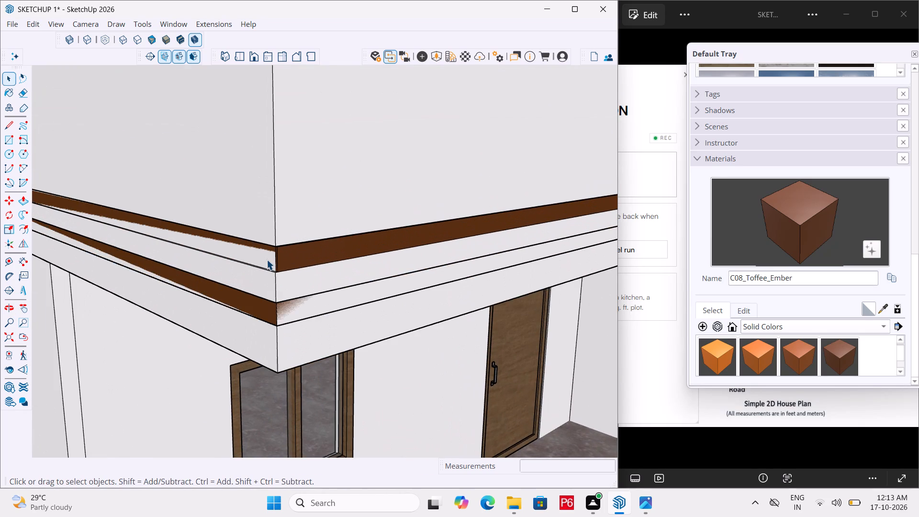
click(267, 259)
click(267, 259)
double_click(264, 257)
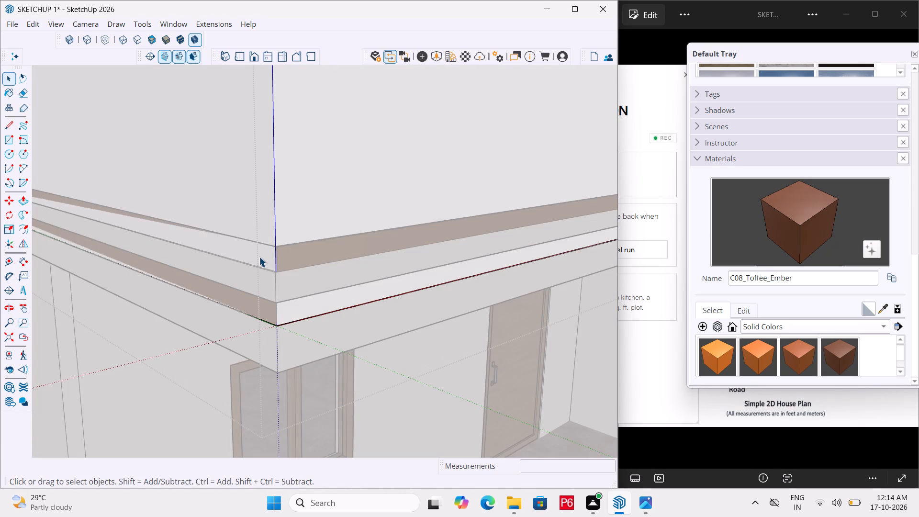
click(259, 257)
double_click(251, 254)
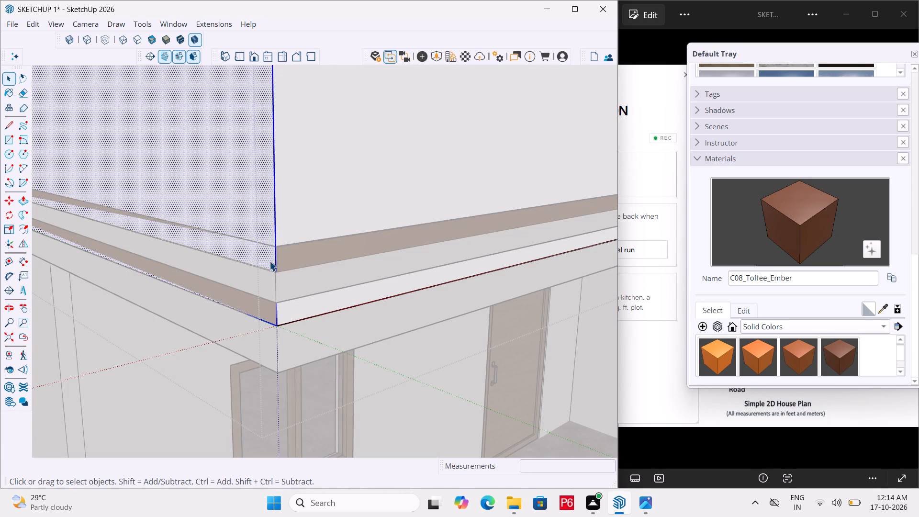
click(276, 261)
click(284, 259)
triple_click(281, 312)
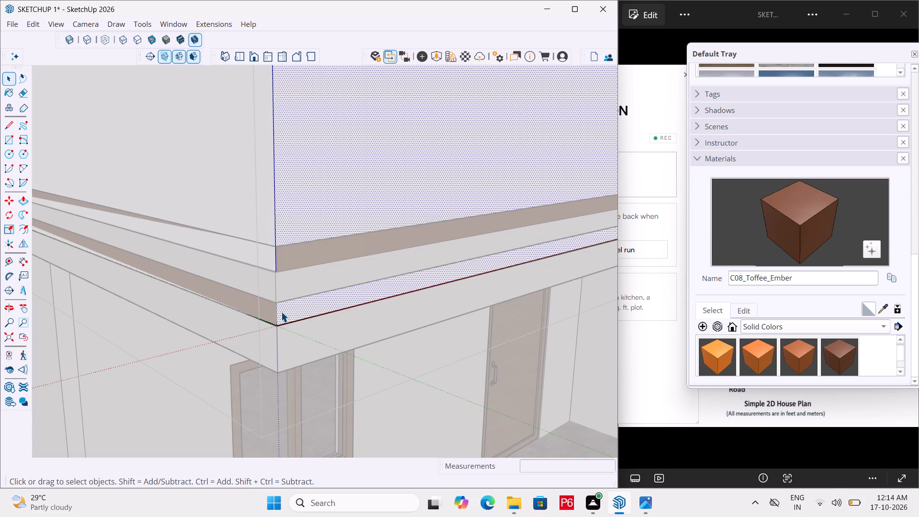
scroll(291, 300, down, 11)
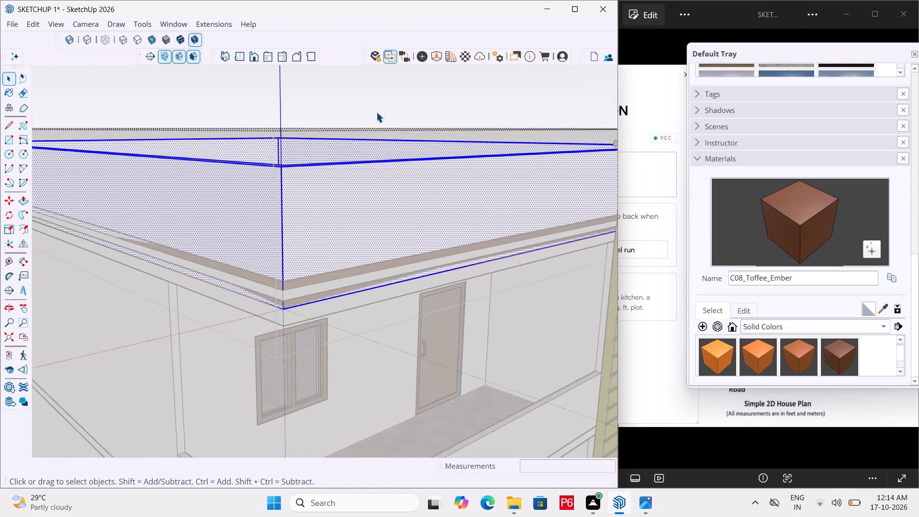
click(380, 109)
Save the model.
scroll(314, 277, up, 5)
scroll(261, 300, up, 7)
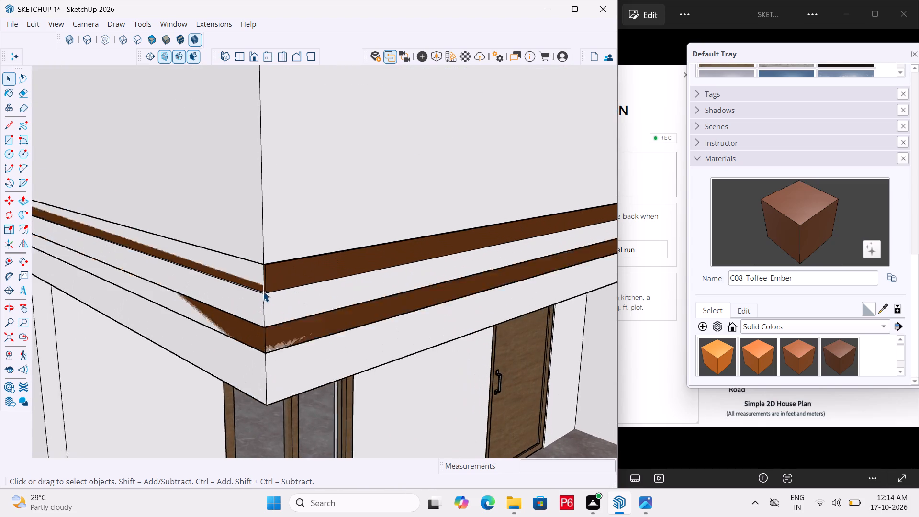
scroll(263, 291, up, 2)
scroll(276, 265, down, 13)
key(ctrl+s)
ctrl+scroll(330, 238, down, 2)
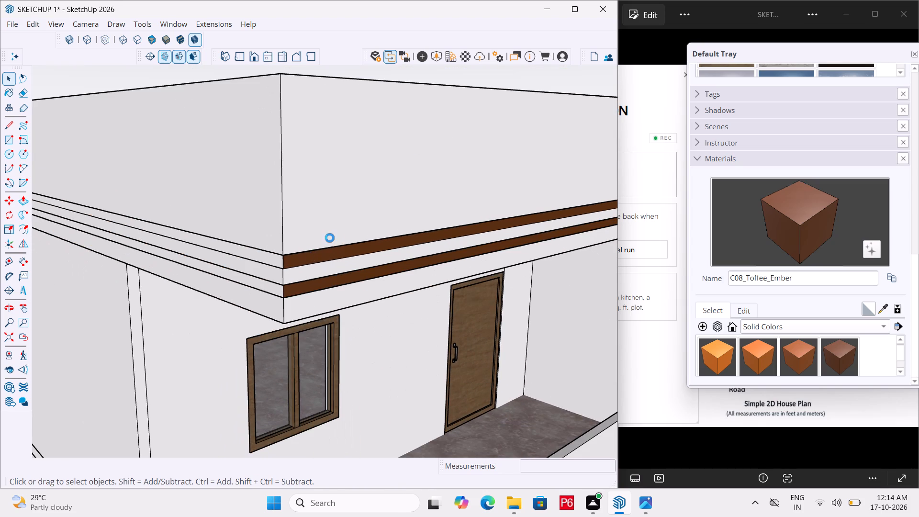
key(ctrl+s)
ctrl+scroll(330, 238, down, 4)
key(ctrl+s)
Copy the painted parapet band 10' 6" straight down onto the slab edge below the upper balcony wall.
scroll(330, 227, down, 7)
scroll(281, 251, down, 6)
middle_drag(274, 259, 238, 265)
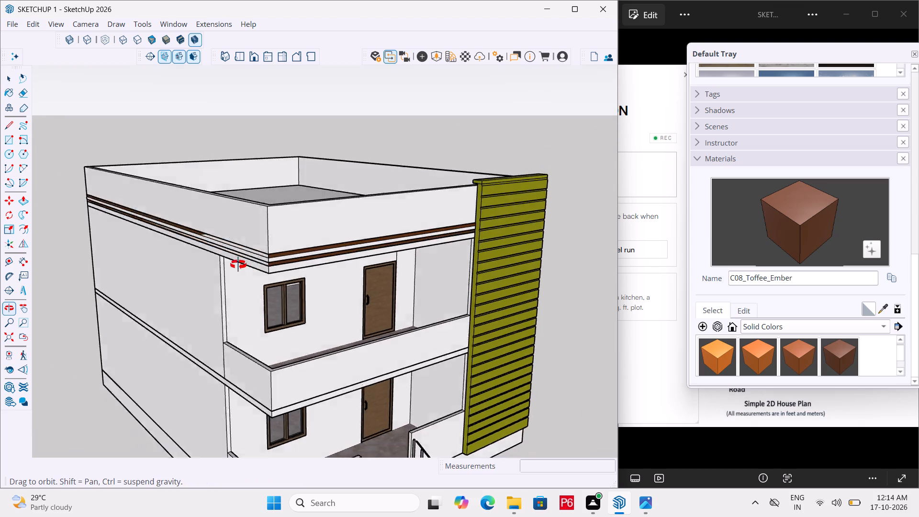
middle_drag(238, 265, 235, 264)
scroll(232, 265, up, 4)
click(261, 258)
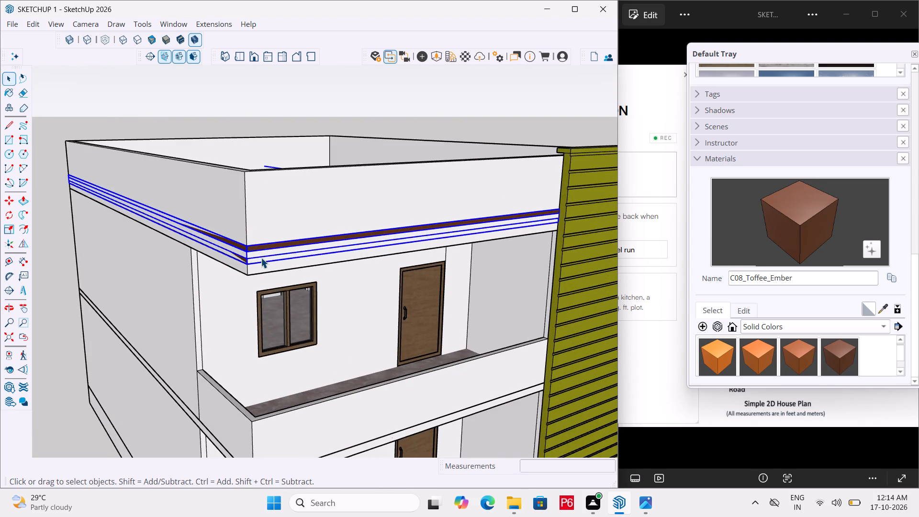
key(c)
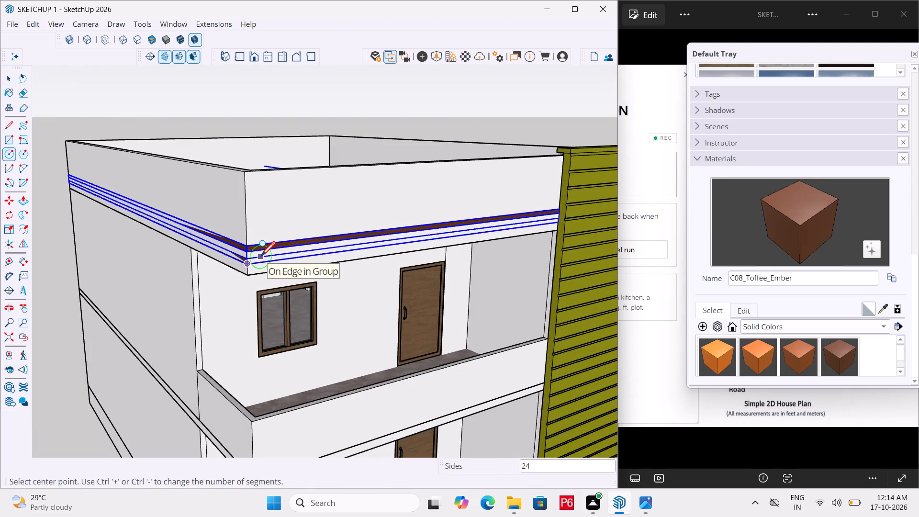
key(m)
scroll(558, 233, up, 15)
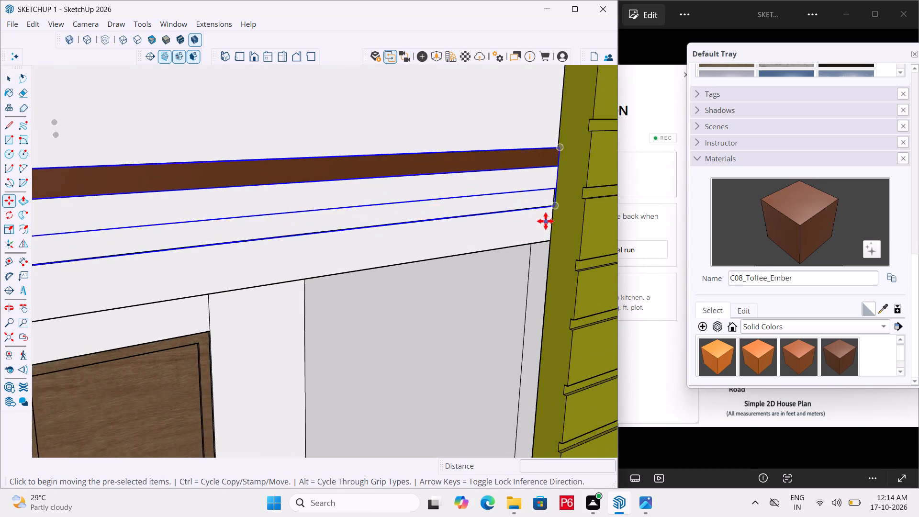
scroll(546, 221, up, 6)
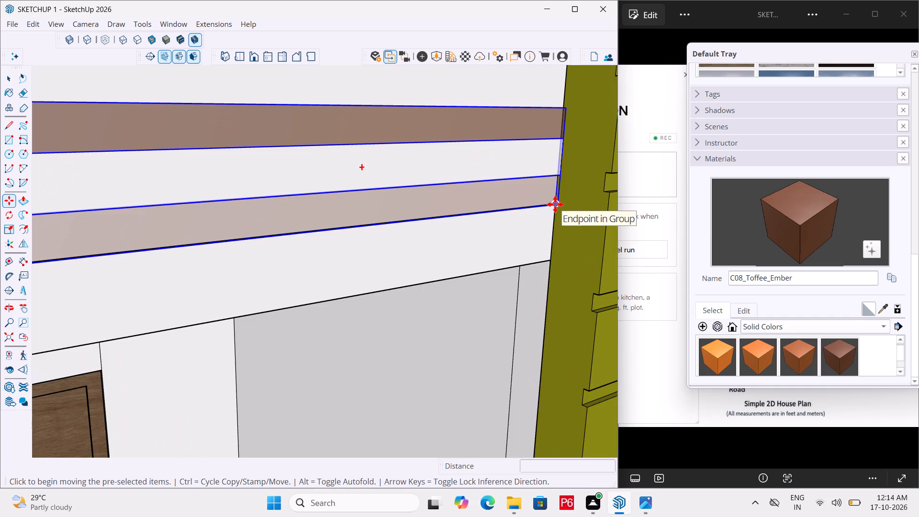
click(555, 204)
scroll(510, 200, down, 7)
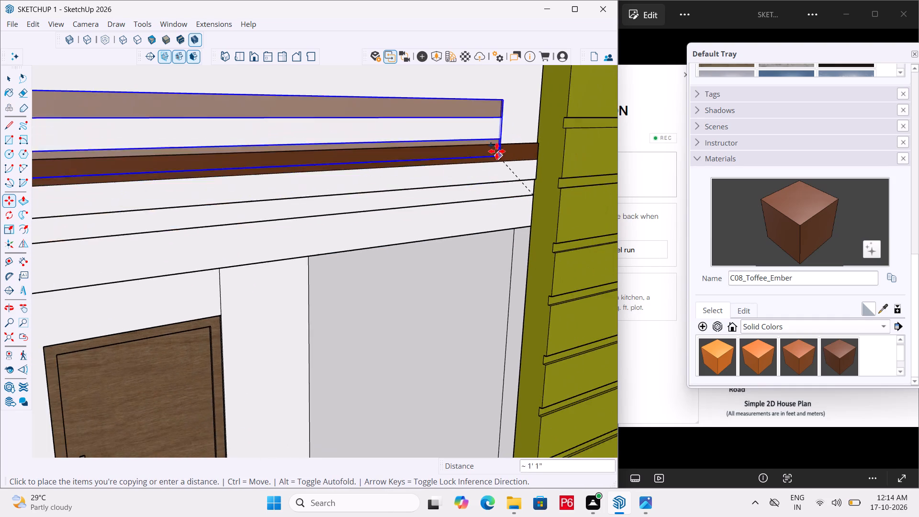
scroll(496, 150, down, 16)
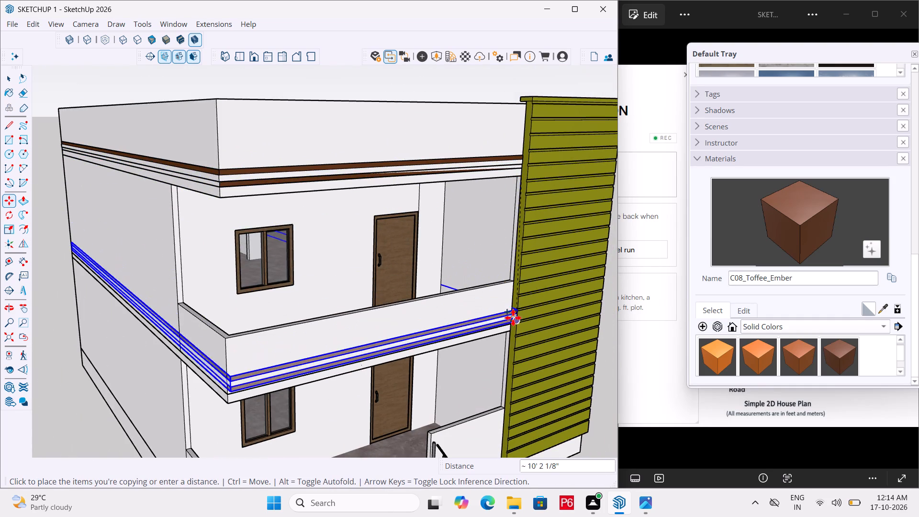
scroll(515, 322, up, 6)
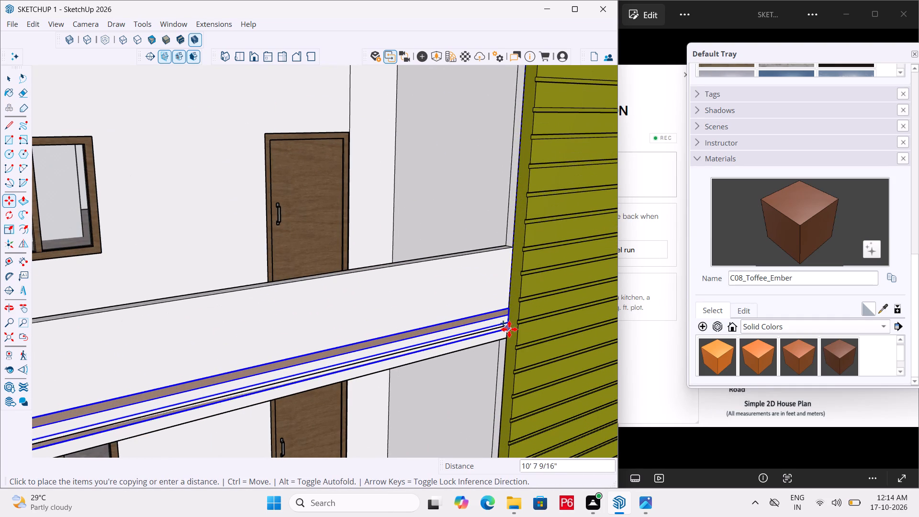
scroll(510, 327, up, 5)
click(507, 325)
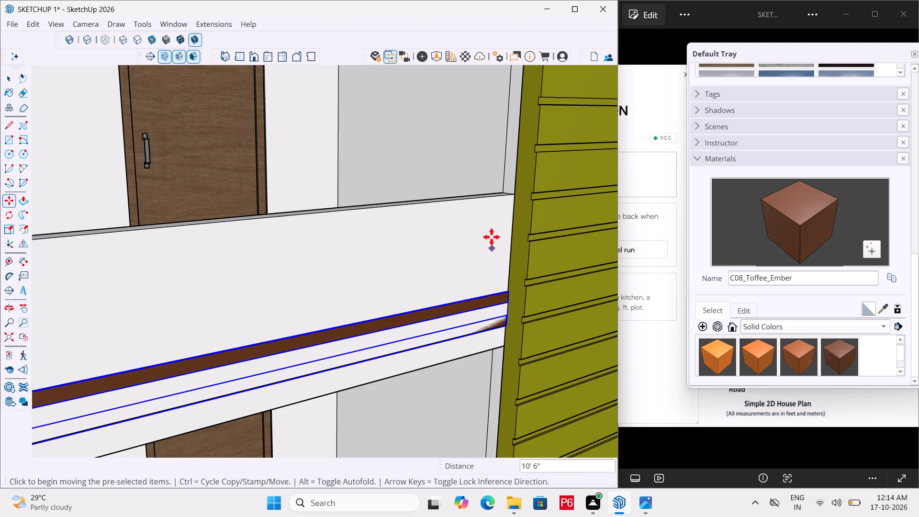
Copy the balcony-level band another 10' 6" down to plinth level beside the entrance steps.
click(507, 327)
scroll(451, 176, down, 6)
scroll(475, 114, down, 5)
scroll(491, 344, up, 3)
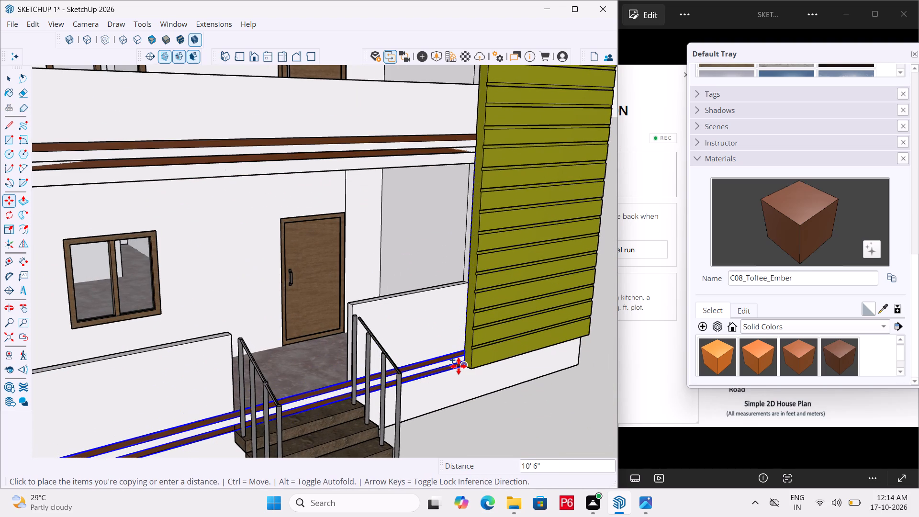
click(459, 366)
Save the model with the copied bands.
scroll(483, 323, down, 1)
key(ctrl+s)
key(ctrl+s)
key(ctrl+s)
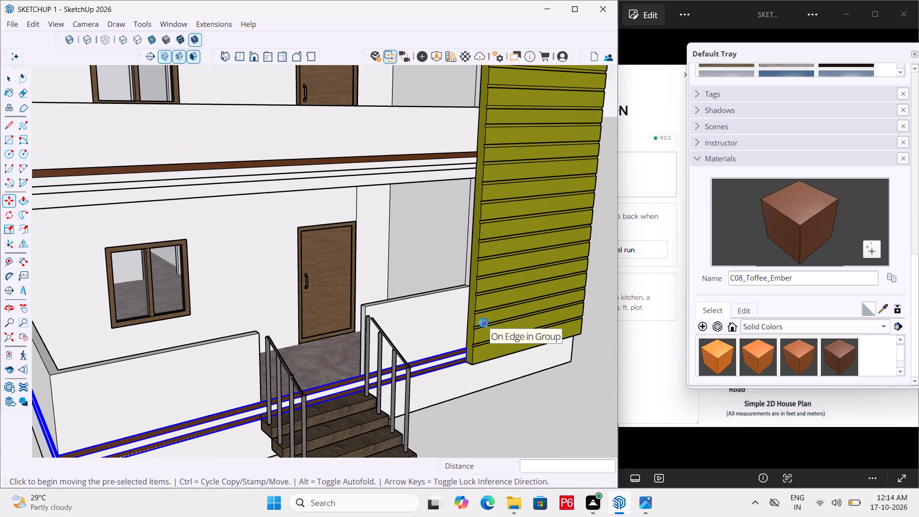
Examine the copied bands around the front and side of the house, including where the lowest one crosses the entrance steps.
middle_drag(474, 321, 260, 295)
scroll(459, 318, down, 1)
scroll(423, 266, down, 4)
middle_drag(284, 286, 371, 275)
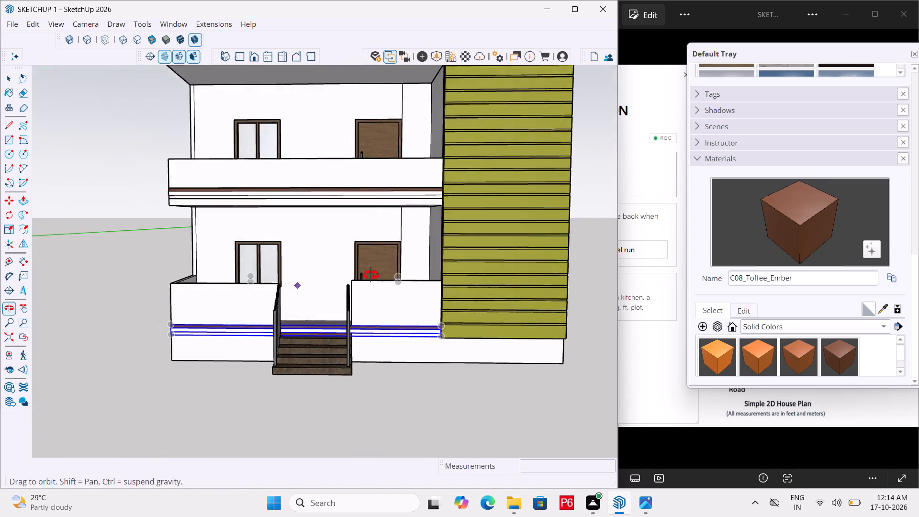
middle_drag(371, 275, 532, 273)
scroll(356, 320, down, 2)
scroll(351, 271, down, 1)
middle_drag(350, 271, 309, 302)
scroll(401, 308, up, 3)
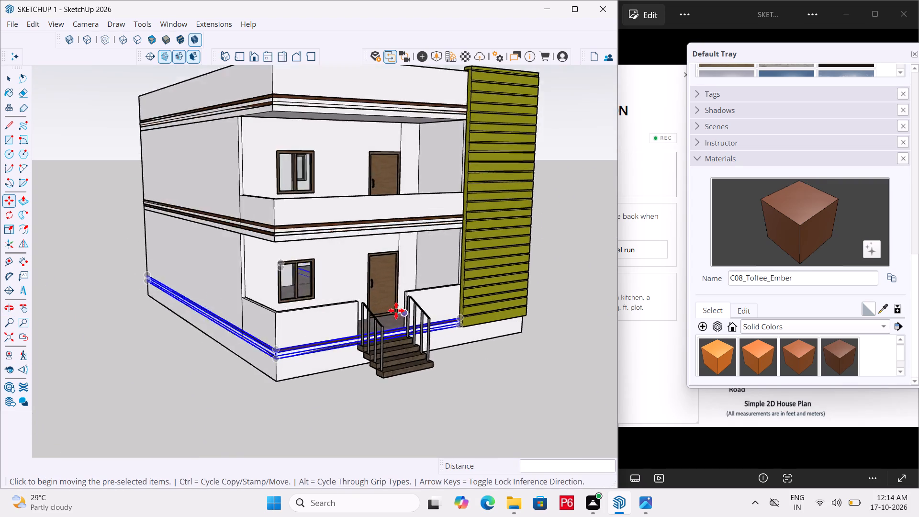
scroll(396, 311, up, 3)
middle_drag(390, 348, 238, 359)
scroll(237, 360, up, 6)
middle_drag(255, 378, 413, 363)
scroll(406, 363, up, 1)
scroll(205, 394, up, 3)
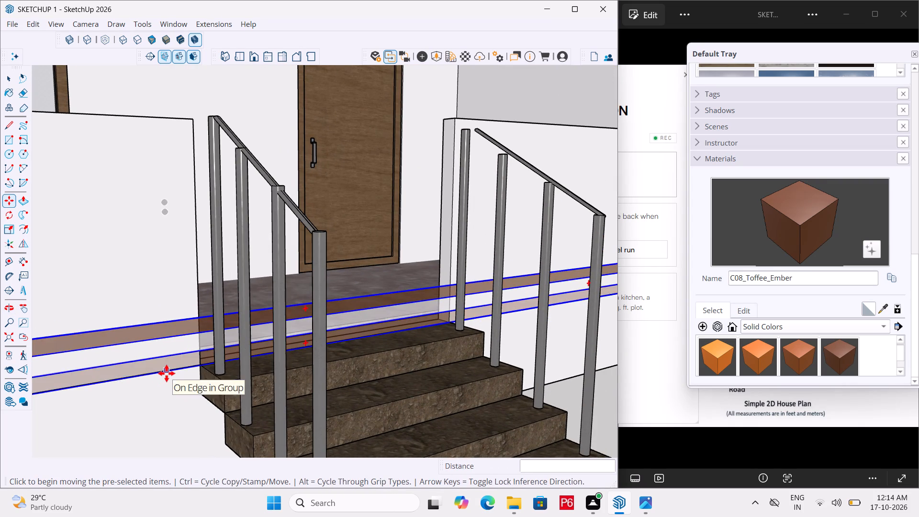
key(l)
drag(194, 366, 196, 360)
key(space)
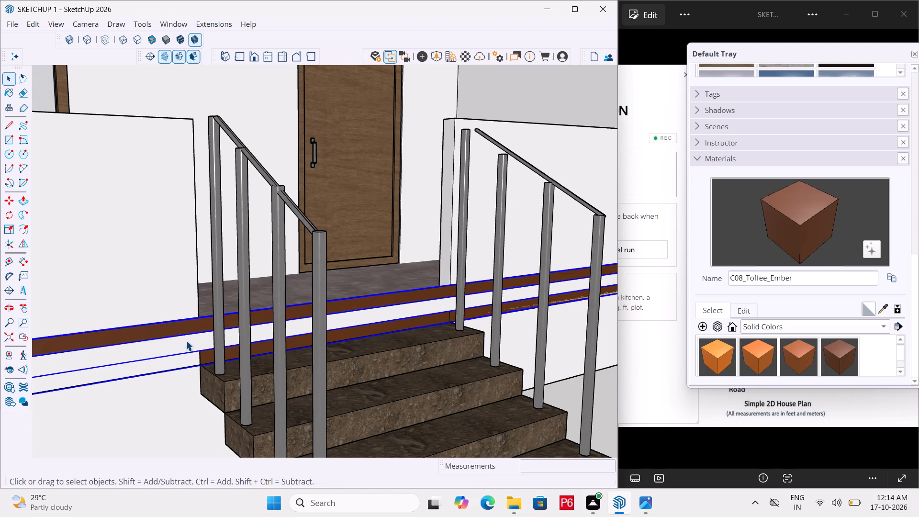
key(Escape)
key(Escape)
Open the lowest band group and draw a vertical line about 9 11/16" long across its front face at the stair opening's window-side edge.
double_click(193, 326)
click(190, 328)
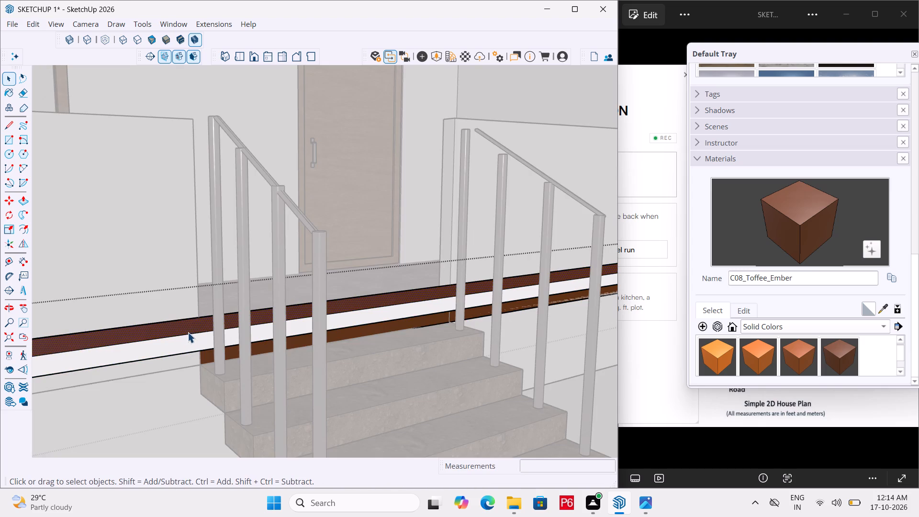
scroll(189, 369, up, 2)
key(l)
key(space)
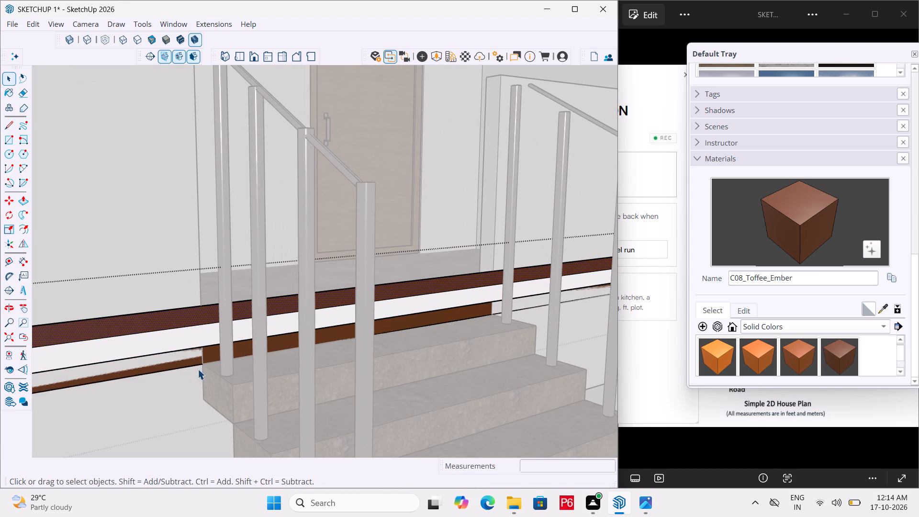
key(l)
drag(199, 367, 201, 358)
scroll(202, 308, up, 5)
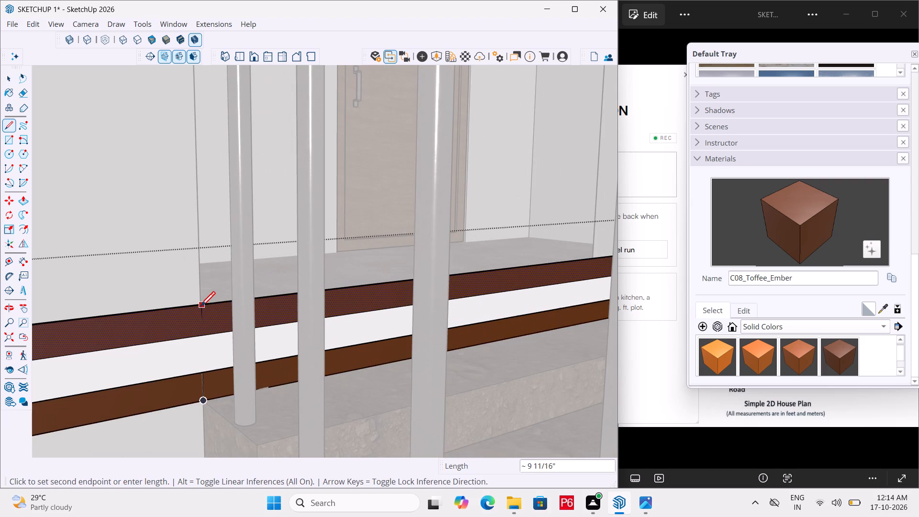
click(202, 306)
scroll(142, 333, down, 6)
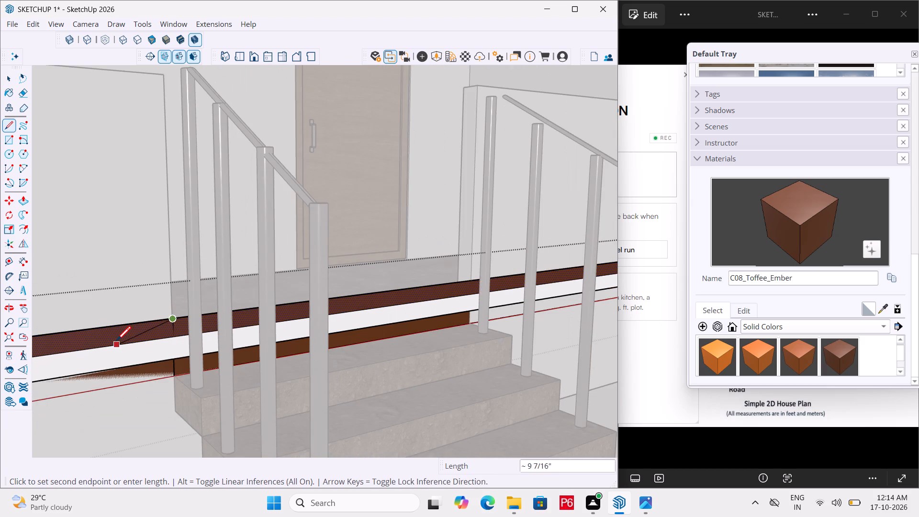
key(space)
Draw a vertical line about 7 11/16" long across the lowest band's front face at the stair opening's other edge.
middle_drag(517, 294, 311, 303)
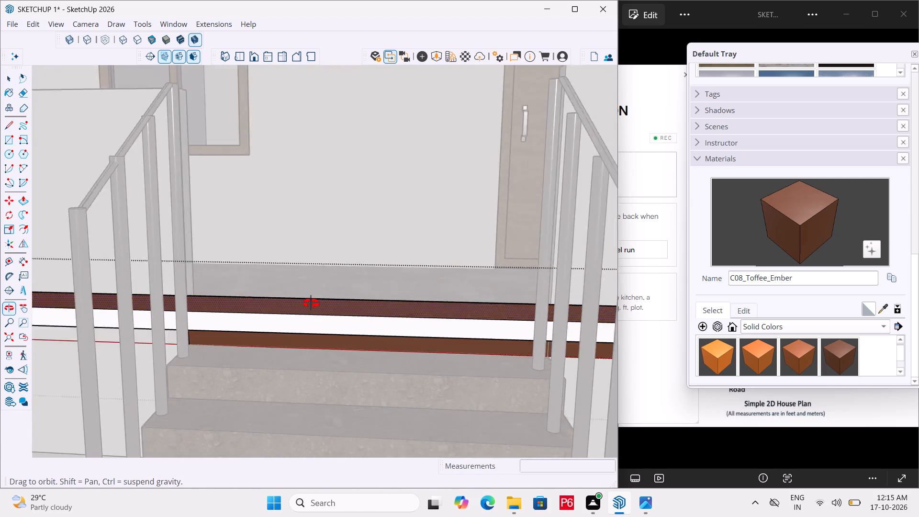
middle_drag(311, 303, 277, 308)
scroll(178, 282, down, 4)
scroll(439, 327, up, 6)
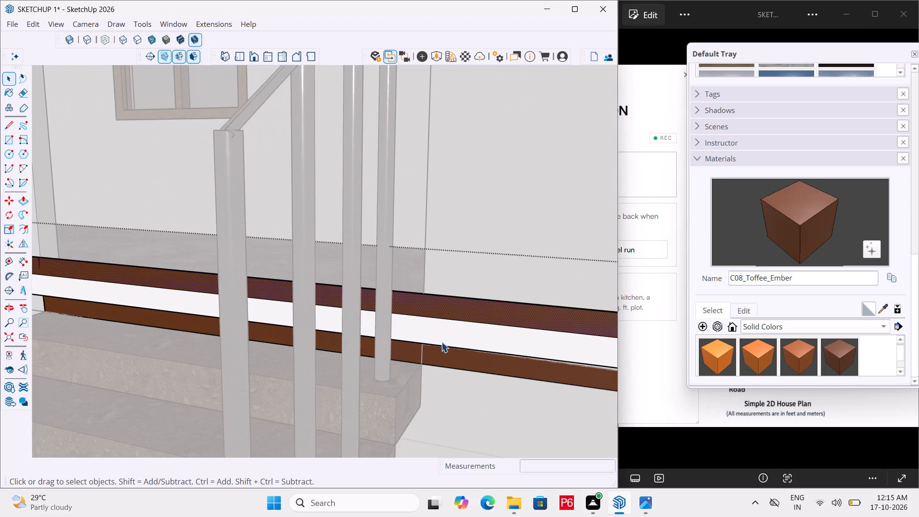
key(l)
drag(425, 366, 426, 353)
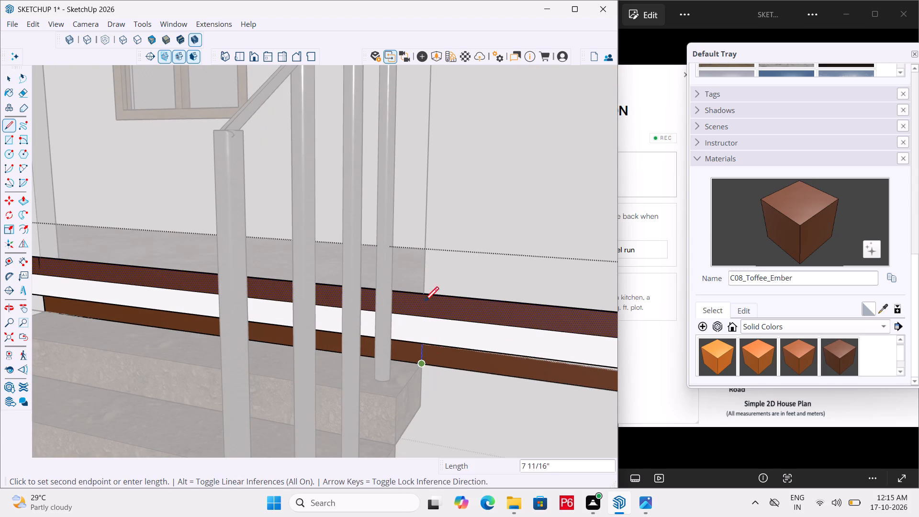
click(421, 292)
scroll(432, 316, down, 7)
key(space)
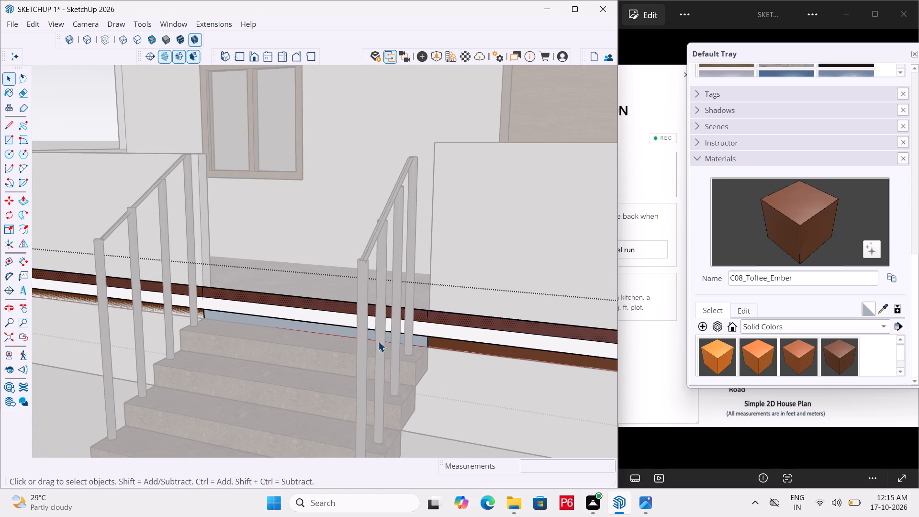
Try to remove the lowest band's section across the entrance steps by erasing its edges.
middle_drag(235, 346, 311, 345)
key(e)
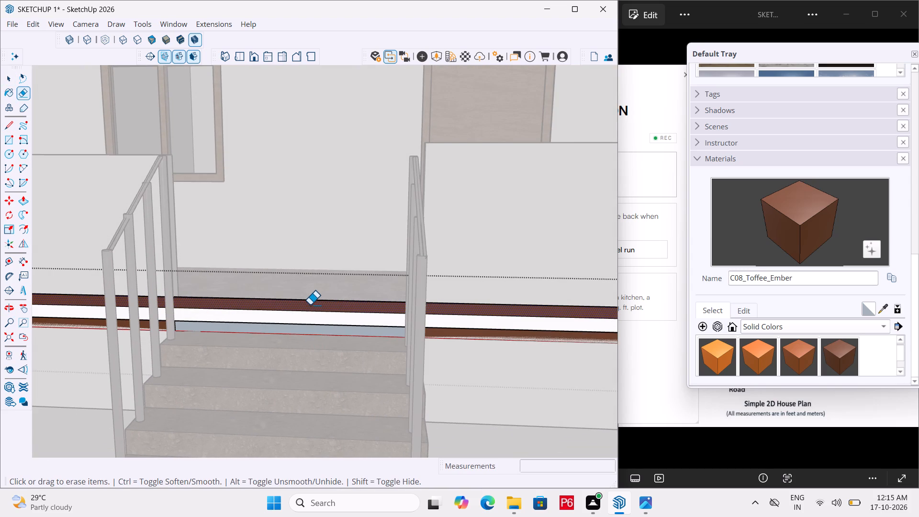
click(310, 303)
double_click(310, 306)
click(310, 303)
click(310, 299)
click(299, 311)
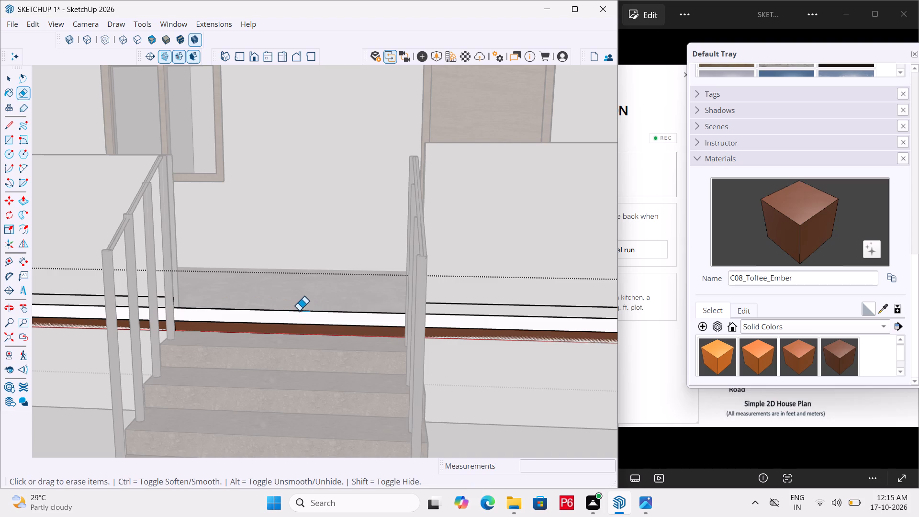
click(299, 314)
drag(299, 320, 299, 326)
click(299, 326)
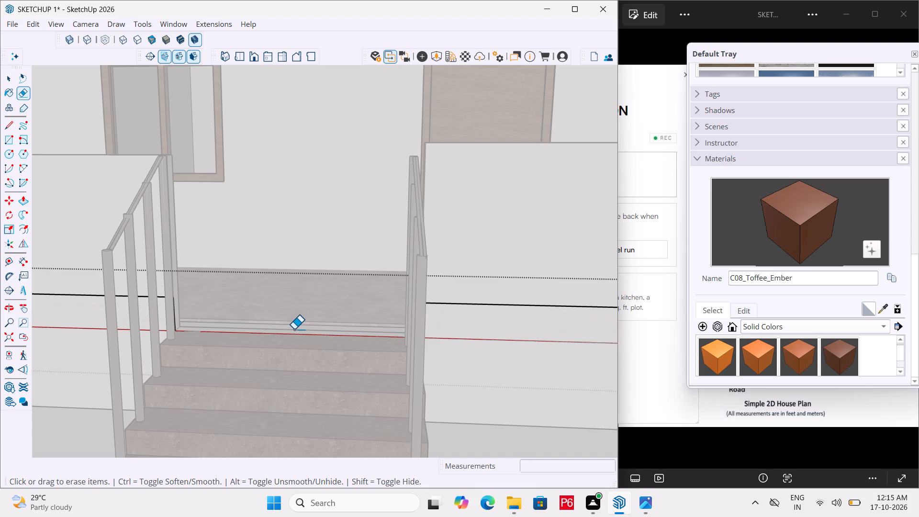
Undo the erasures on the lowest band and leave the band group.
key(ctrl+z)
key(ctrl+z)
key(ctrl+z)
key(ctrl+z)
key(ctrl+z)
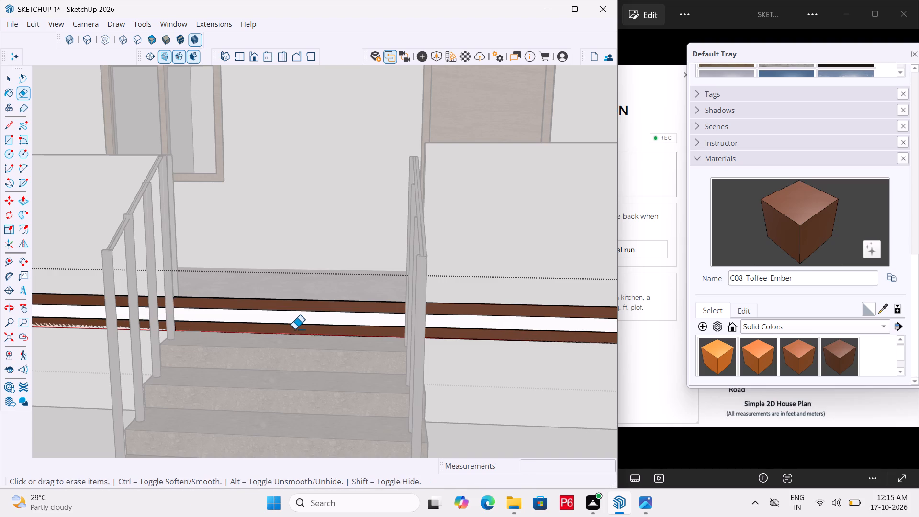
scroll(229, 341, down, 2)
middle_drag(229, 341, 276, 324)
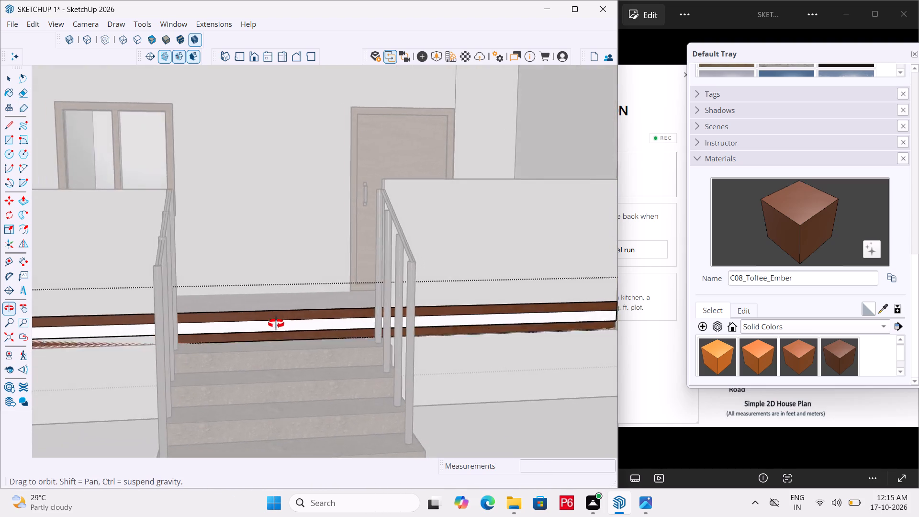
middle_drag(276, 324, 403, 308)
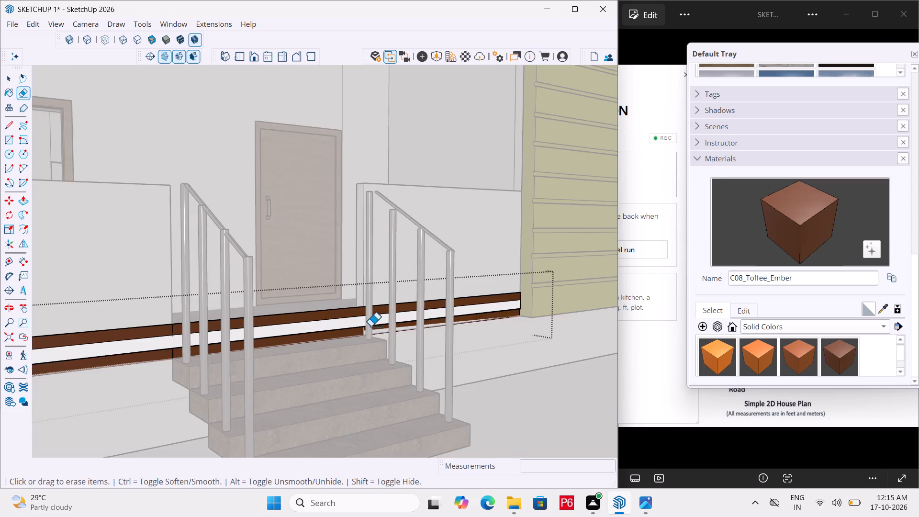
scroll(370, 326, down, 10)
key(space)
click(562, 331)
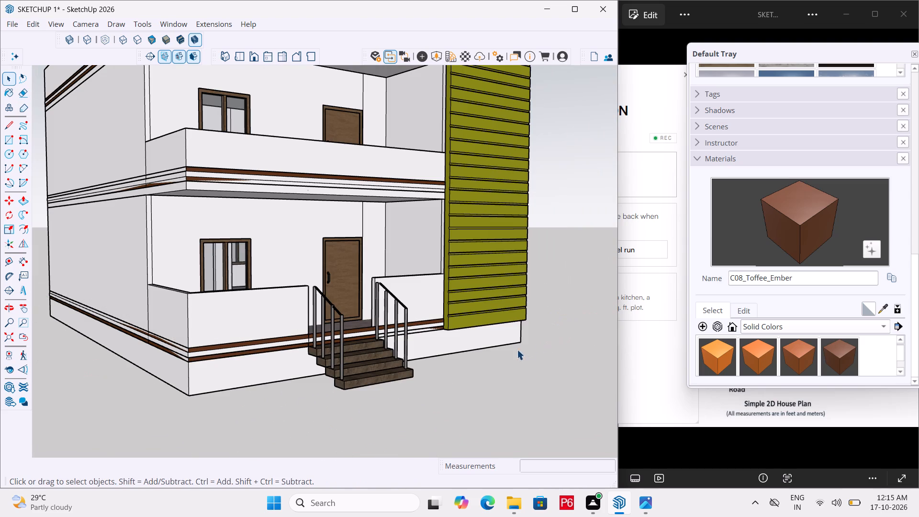
Save the model.
key(ctrl+s)
key(ctrl+s)
key(ctrl+s)
Examine the front and side of the house, including the wall corner and parapet of the upper-floor balcony.
scroll(307, 362, down, 2)
middle_drag(307, 364, 316, 417)
middle_drag(316, 417, 335, 401)
scroll(363, 371, down, 2)
middle_drag(304, 350, 304, 339)
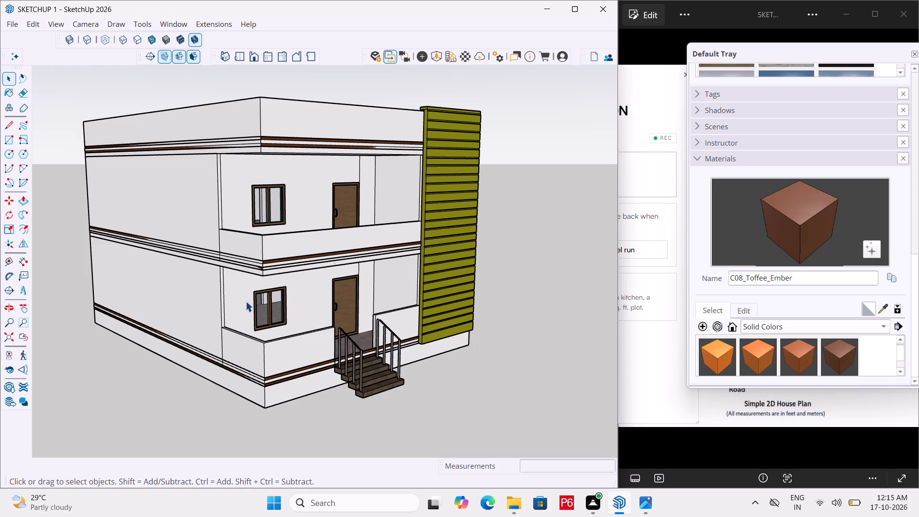
scroll(208, 227, up, 4)
middle_drag(280, 226, 174, 220)
scroll(174, 220, up, 4)
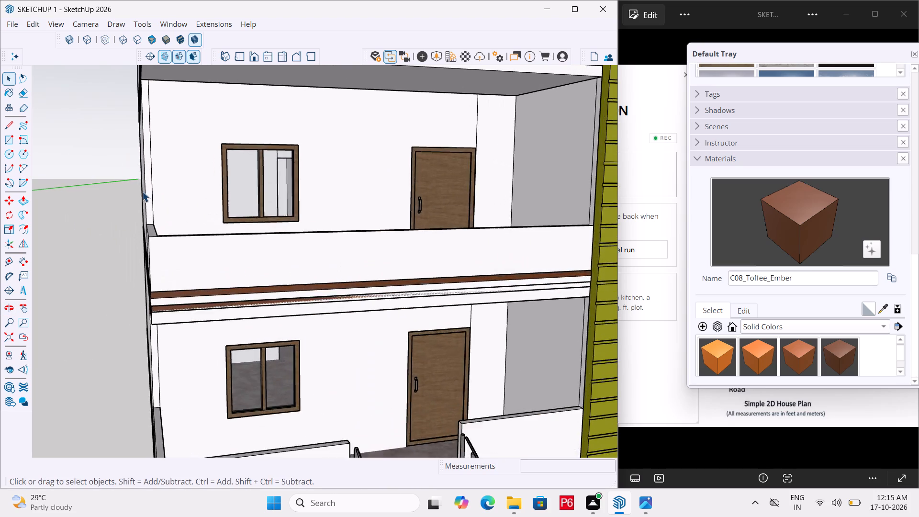
scroll(142, 191, up, 4)
middle_drag(152, 213, 197, 235)
scroll(182, 235, down, 6)
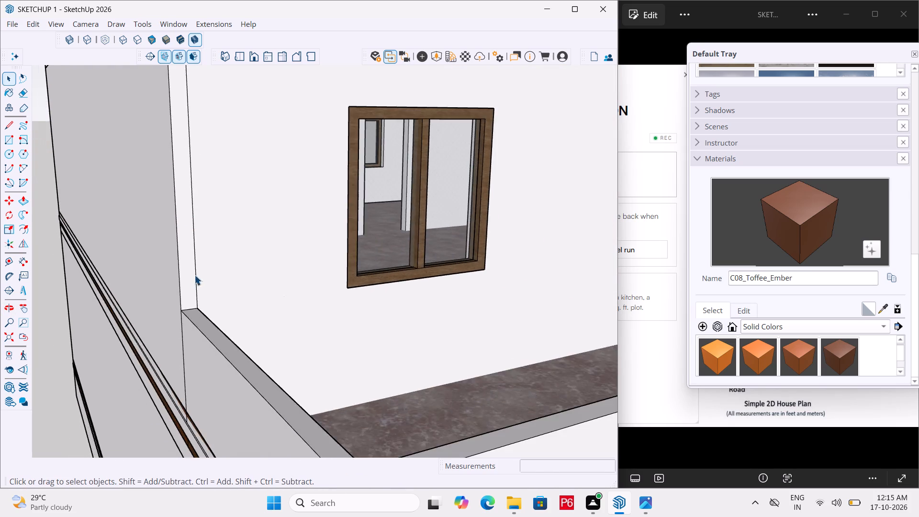
scroll(207, 272, down, 11)
middle_drag(264, 314, 261, 280)
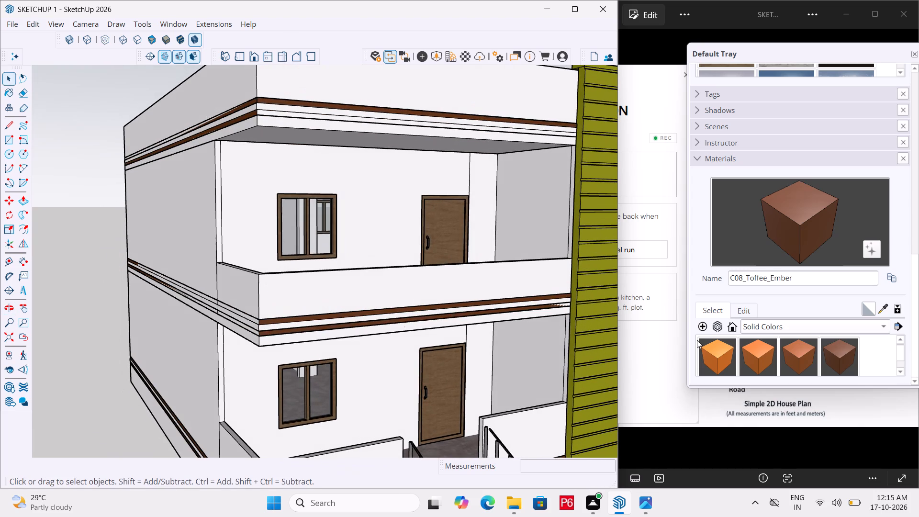
Pick the grey M05_Graphite_Haze material from the Solid Colors collection.
click(782, 332)
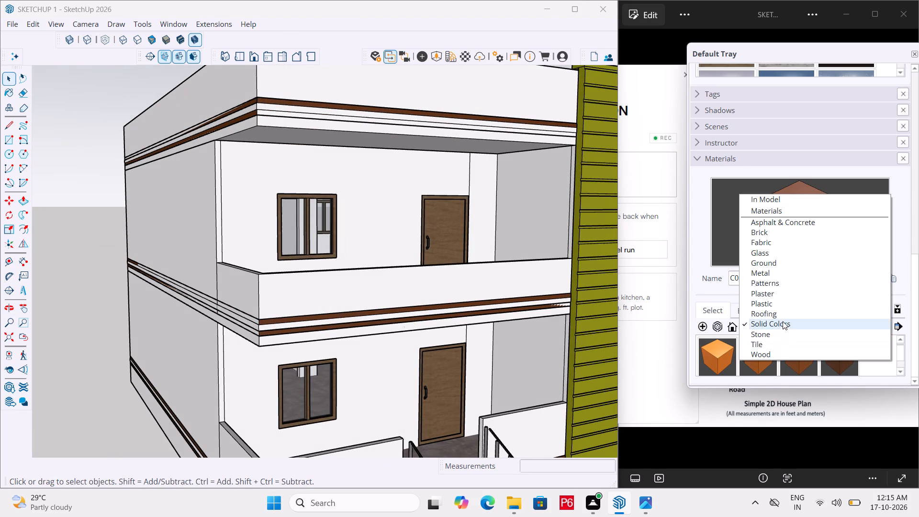
click(781, 324)
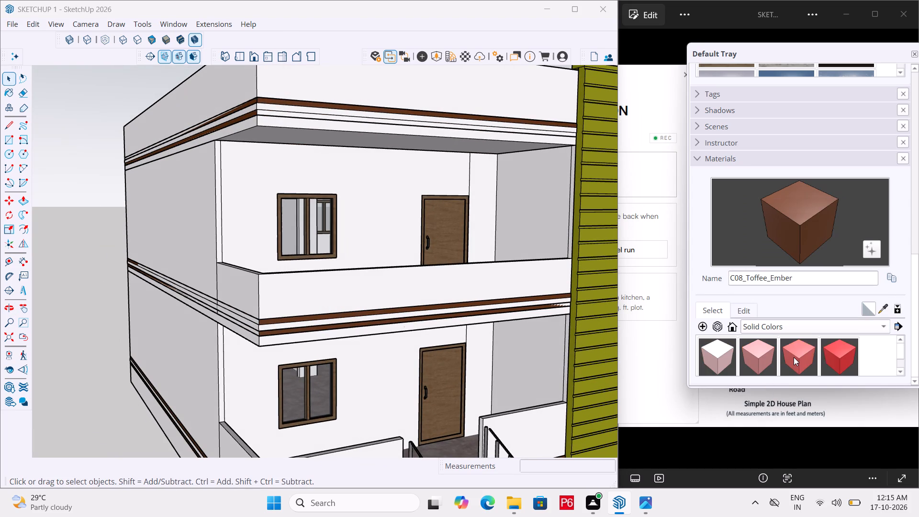
scroll(794, 357, down, 5)
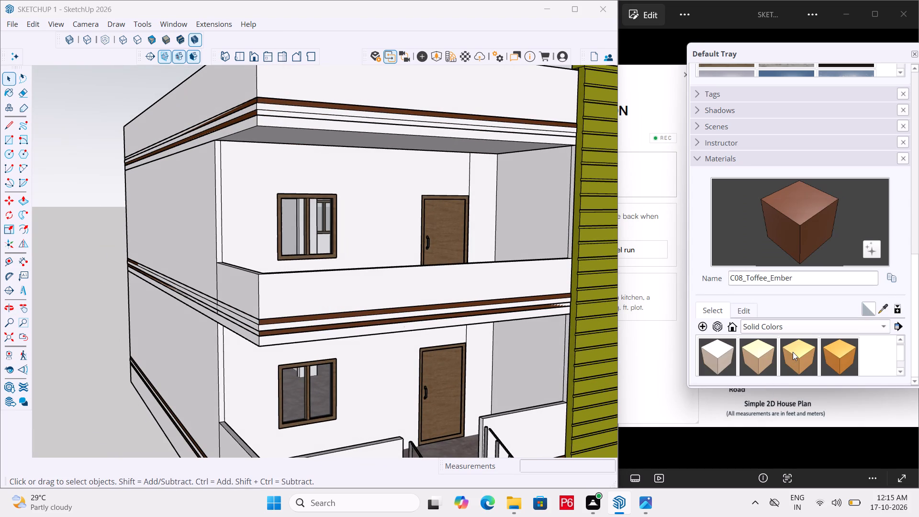
scroll(793, 352, down, 10)
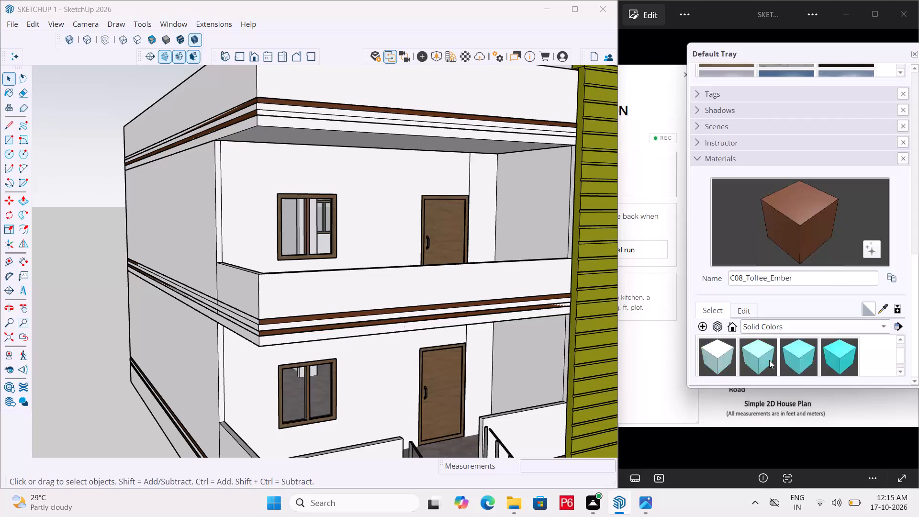
scroll(769, 360, down, 14)
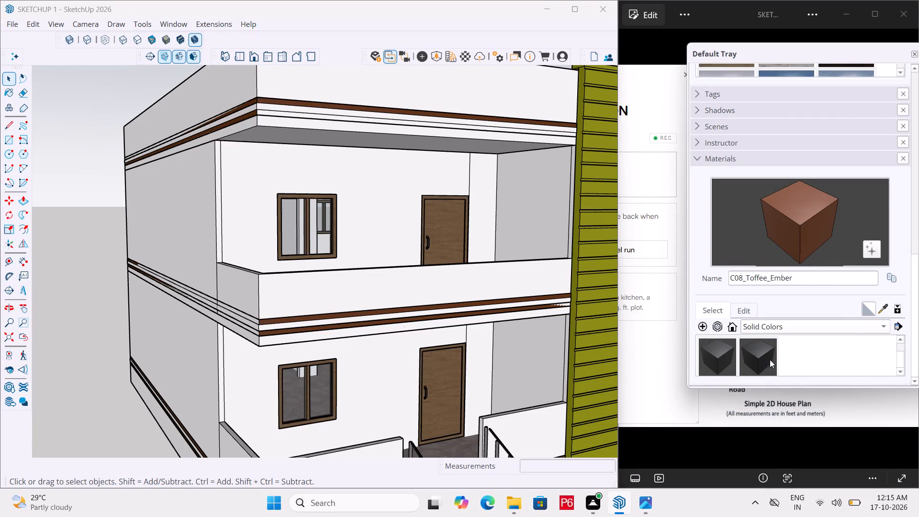
scroll(770, 360, up, 2)
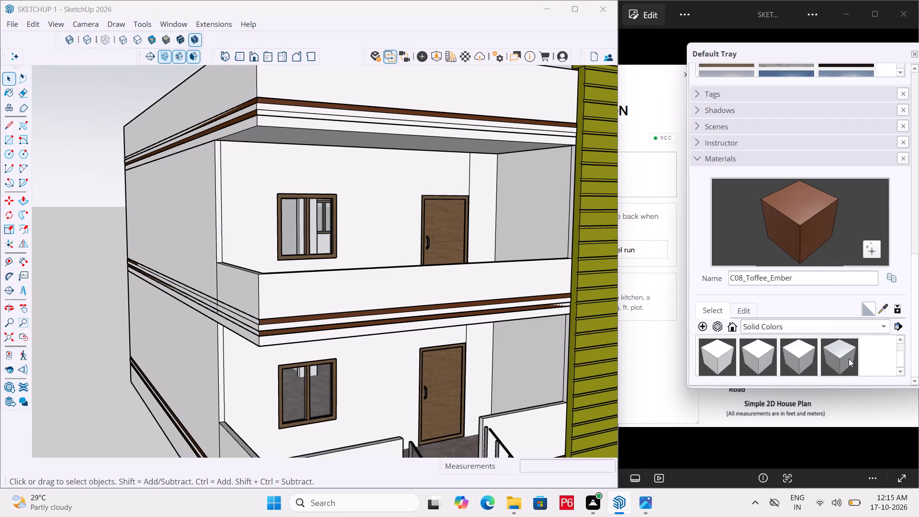
scroll(849, 359, down, 1)
click(752, 359)
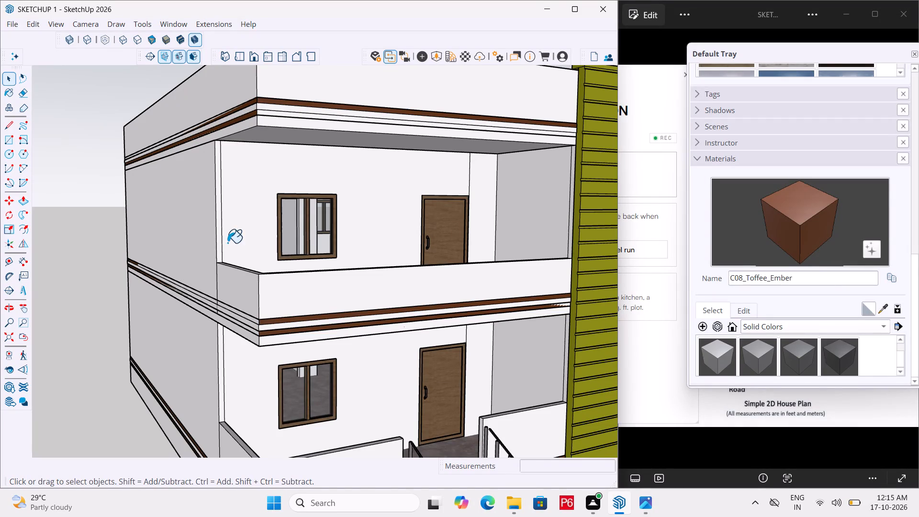
Paint the upper floor's narrow wall end face and balcony parapet top with M05_Graphite_Haze, working inside the wall group.
scroll(177, 223, up, 5)
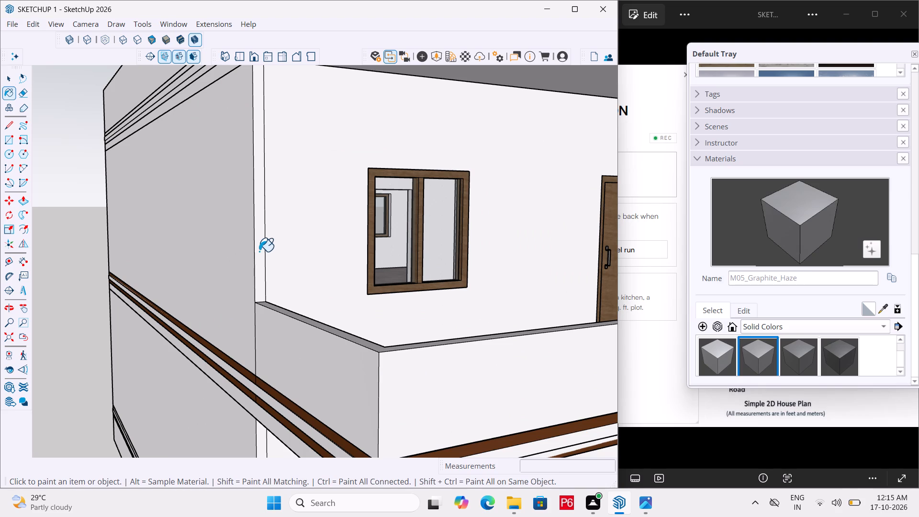
key(space)
double_click(256, 260)
click(258, 258)
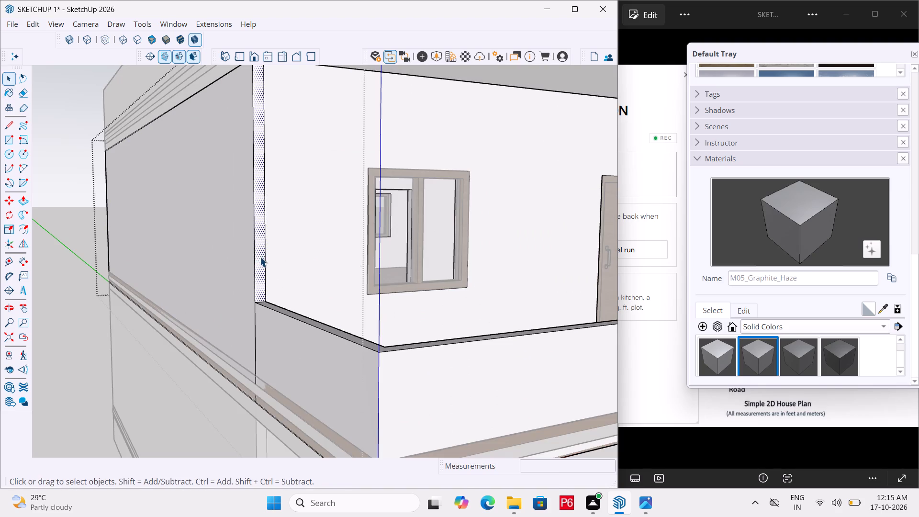
click(754, 354)
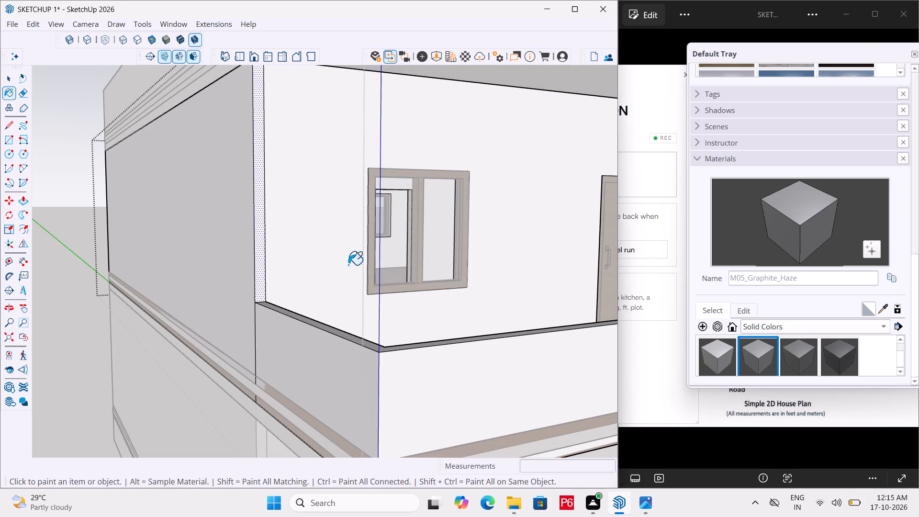
click(258, 247)
middle_drag(331, 314, 332, 328)
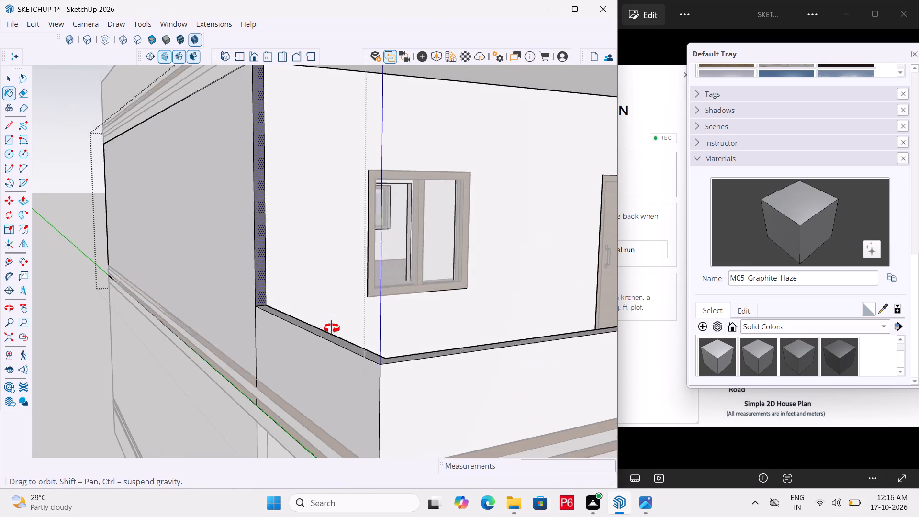
middle_drag(332, 328, 323, 384)
click(298, 405)
scroll(264, 296, down, 6)
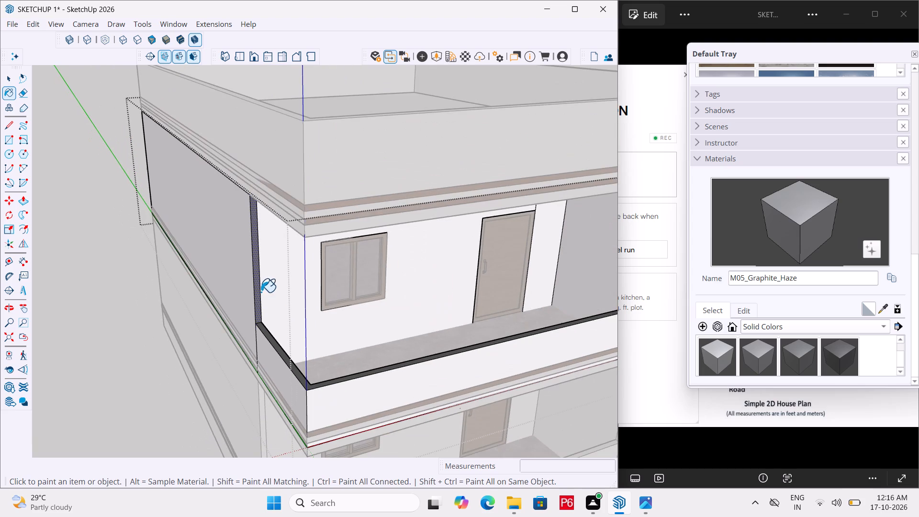
scroll(325, 161, down, 2)
scroll(270, 156, down, 5)
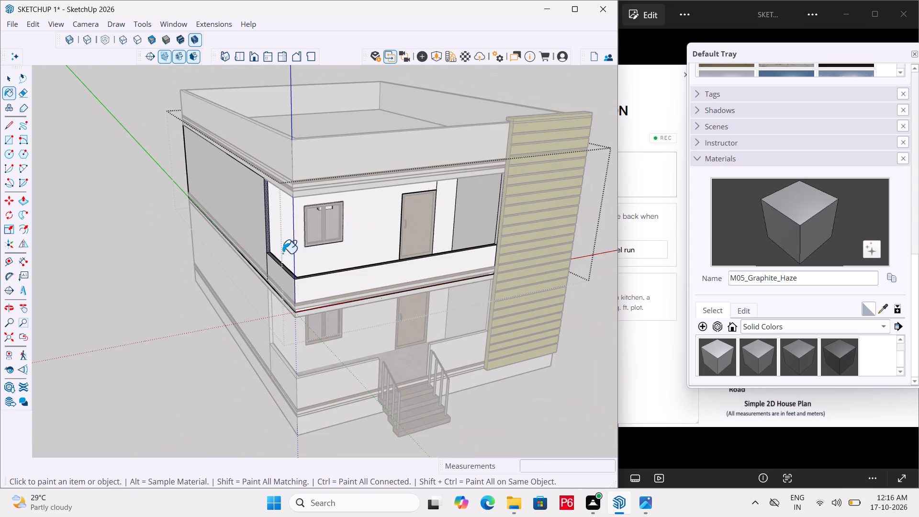
key(space)
click(578, 393)
Paint the ground floor's narrow wall end face and corner parapet top with M05_Graphite_Haze, working inside the wall group.
scroll(258, 333, up, 6)
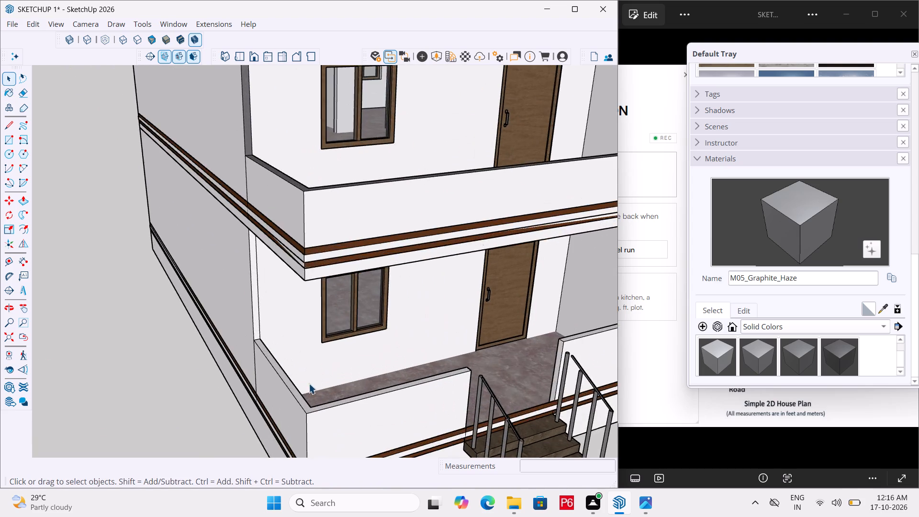
scroll(309, 383, up, 2)
middle_drag(309, 383, 313, 338)
scroll(313, 338, up, 1)
scroll(236, 259, up, 1)
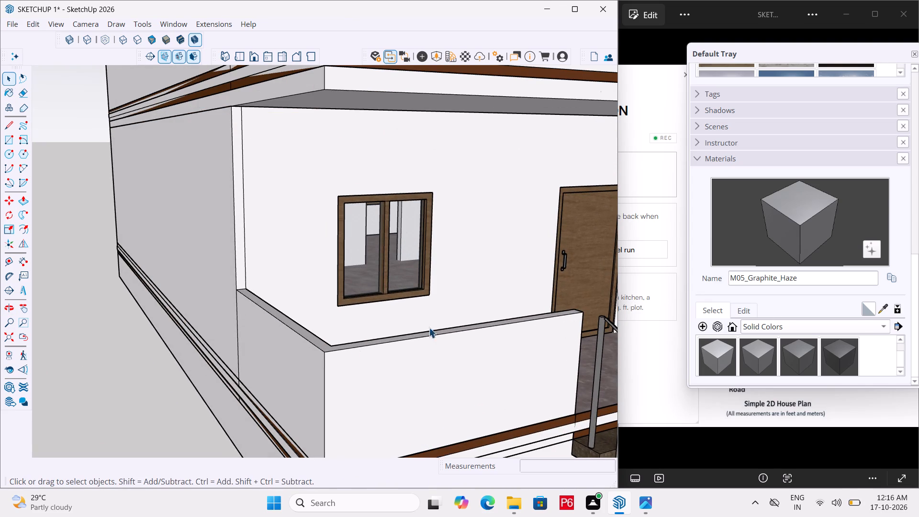
double_click(350, 345)
click(322, 345)
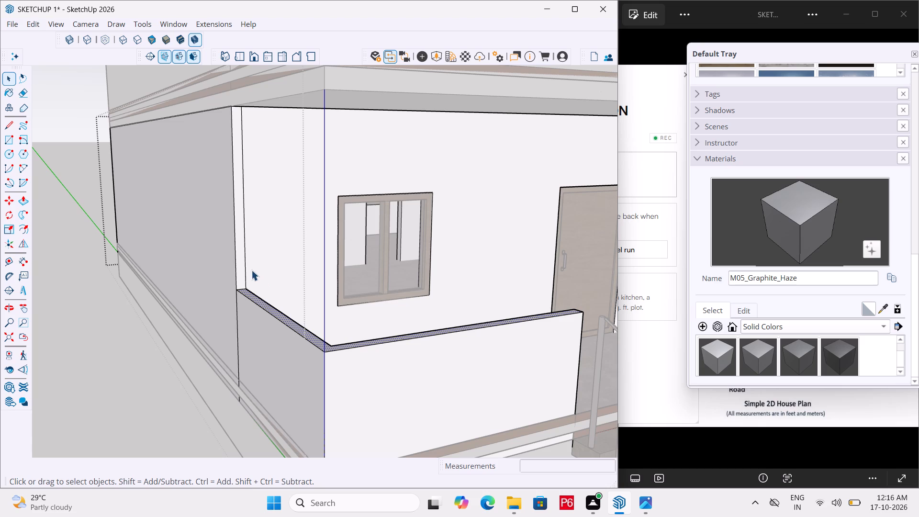
click(242, 265)
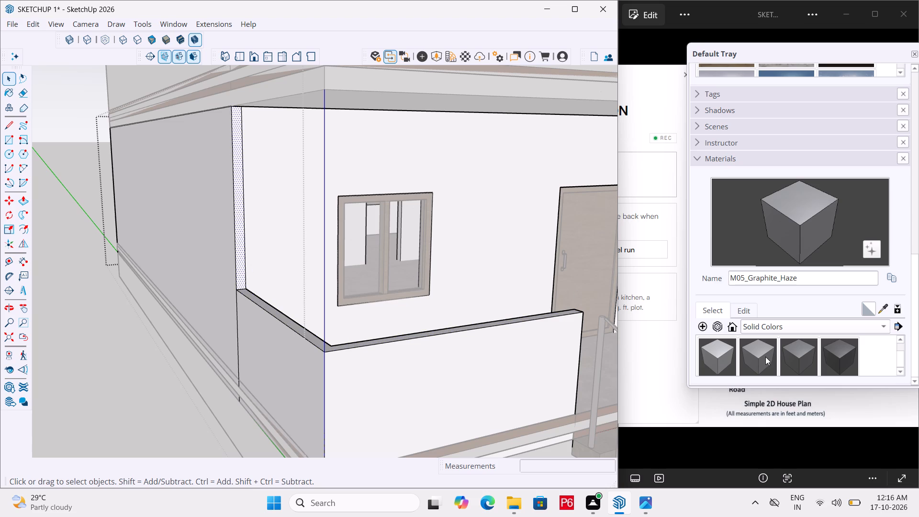
drag(765, 357, 761, 355)
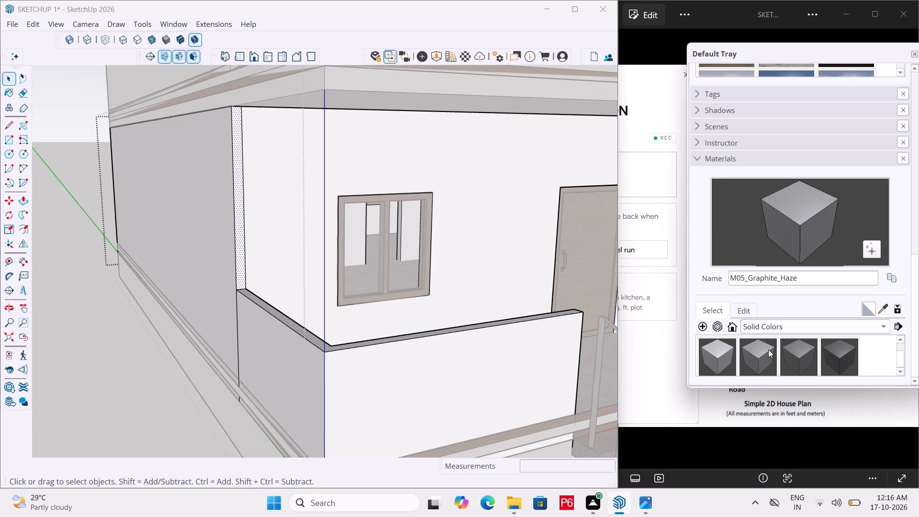
click(762, 355)
click(240, 238)
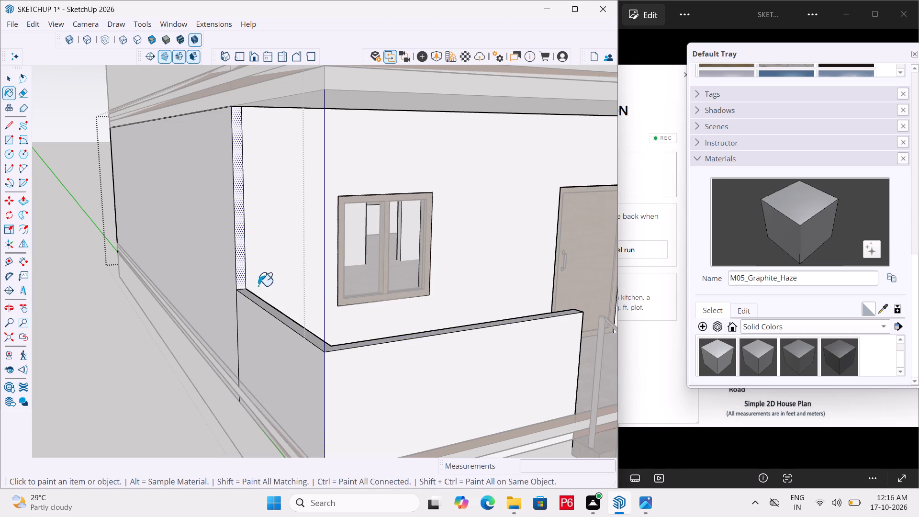
click(293, 323)
Paint the top of the short ground-floor parapet between the stairs and the slatted panel with M05_Graphite_Haze.
scroll(322, 329, down, 6)
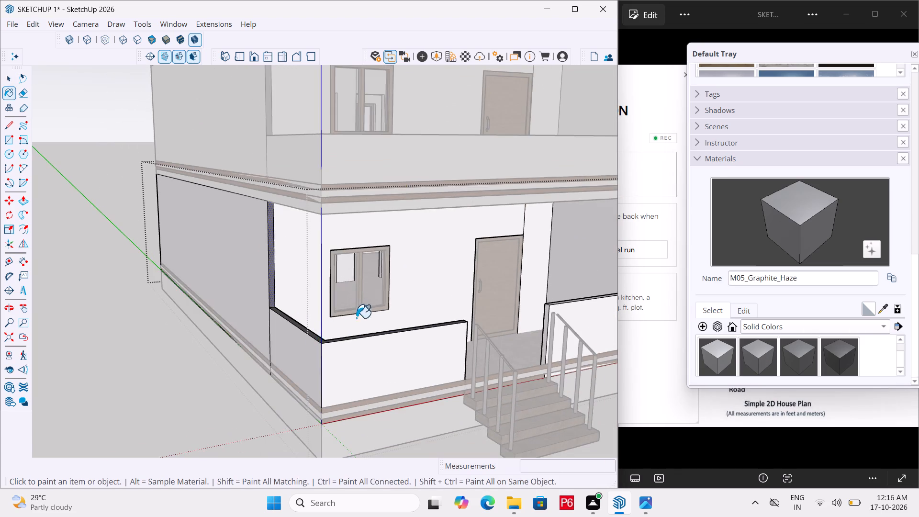
scroll(356, 318, down, 5)
scroll(487, 302, up, 17)
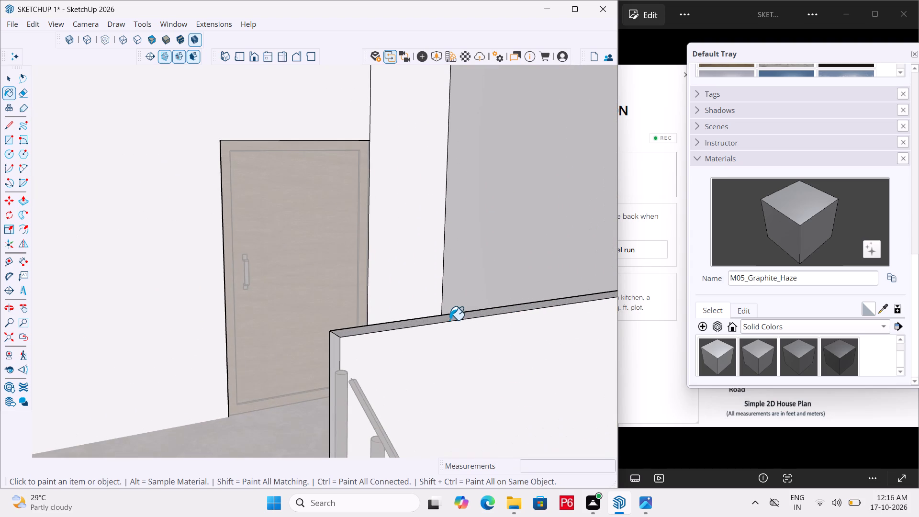
click(449, 320)
scroll(473, 309, down, 7)
scroll(343, 298, down, 7)
key(space)
drag(533, 412, 526, 409)
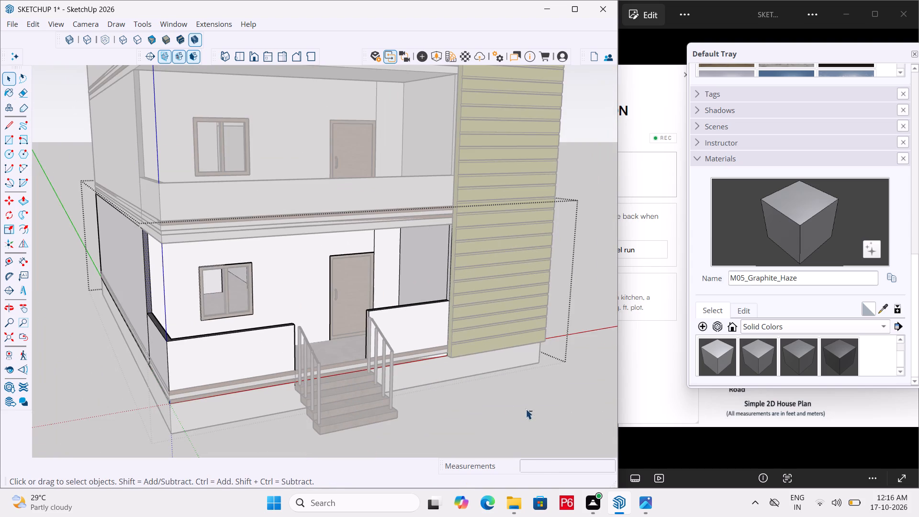
drag(526, 409, 517, 403)
Push/Pull the ground-floor corner parapet top up about 2 1/16" and extend the narrow wall end face by the same distance.
middle_drag(185, 342, 261, 363)
scroll(261, 363, up, 4)
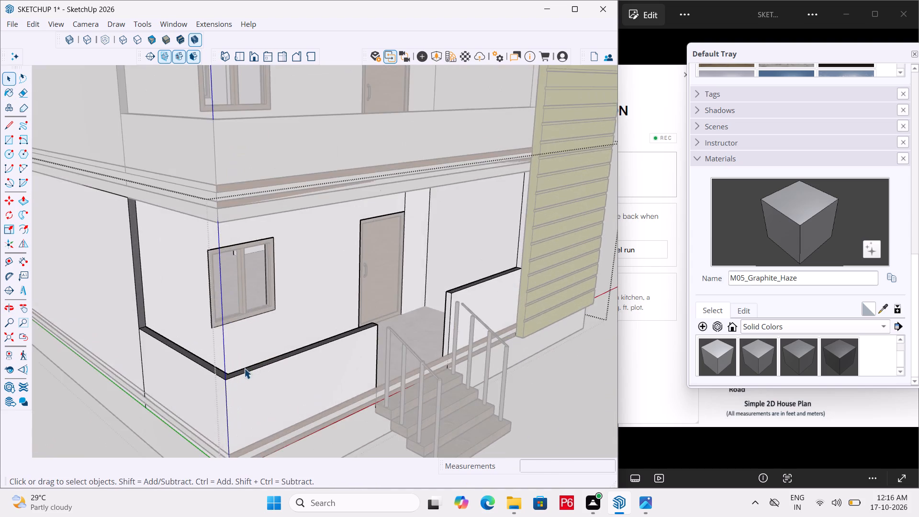
scroll(228, 377, up, 7)
key(p)
scroll(230, 372, up, 2)
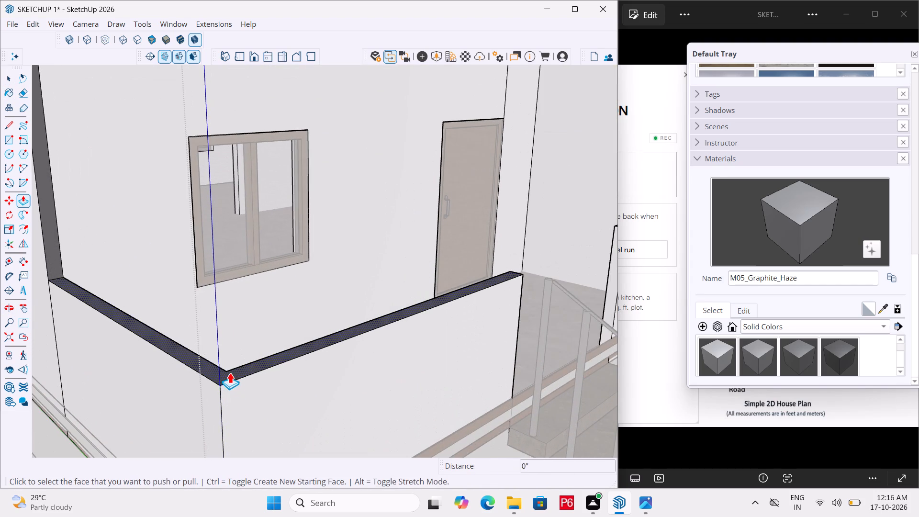
click(227, 373)
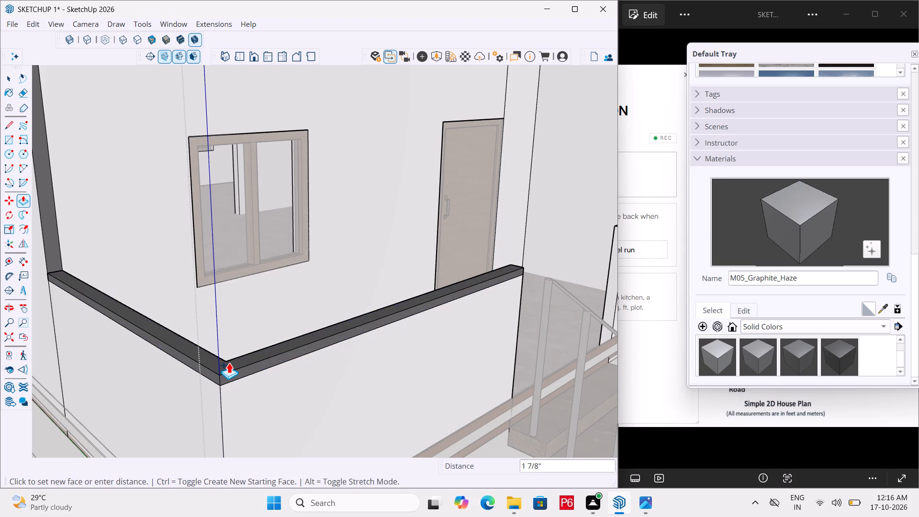
click(229, 362)
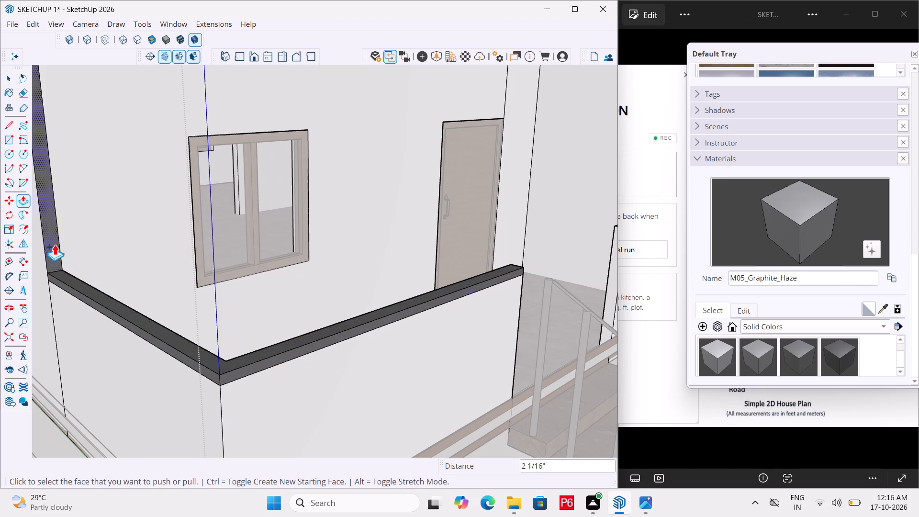
double_click(51, 248)
Raise the short parapet top beside the slatted panel by the same Push/Pull distance, and leave the wall group.
scroll(97, 264, down, 7)
scroll(484, 198, up, 4)
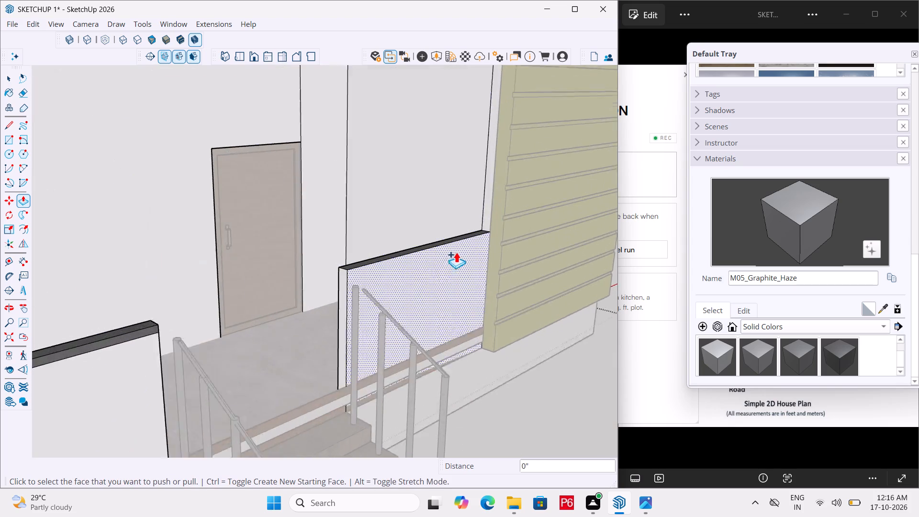
scroll(456, 252, up, 8)
double_click(392, 246)
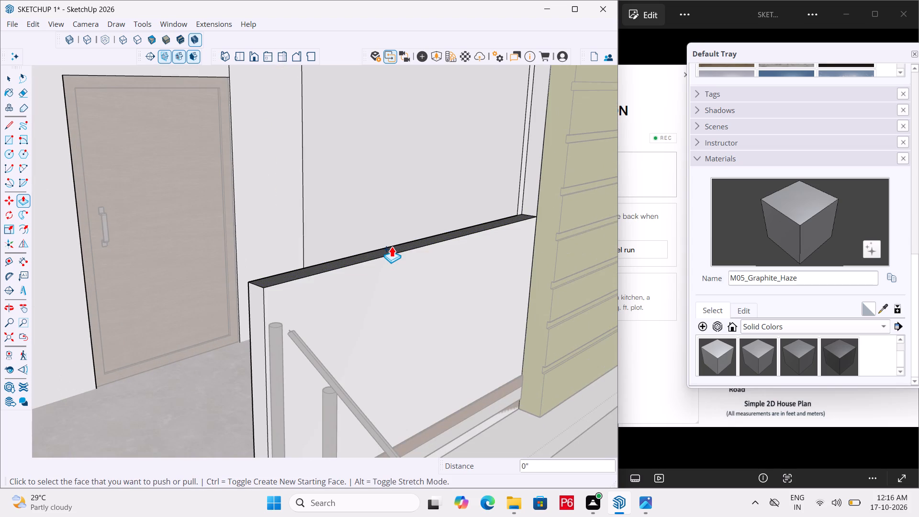
key(ctrl+z)
scroll(392, 246, up, 5)
double_click(386, 254)
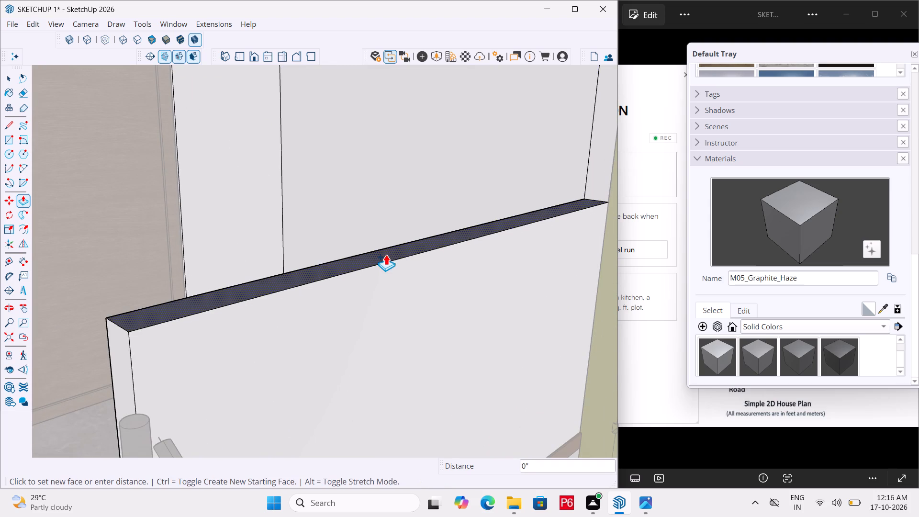
scroll(383, 244, down, 14)
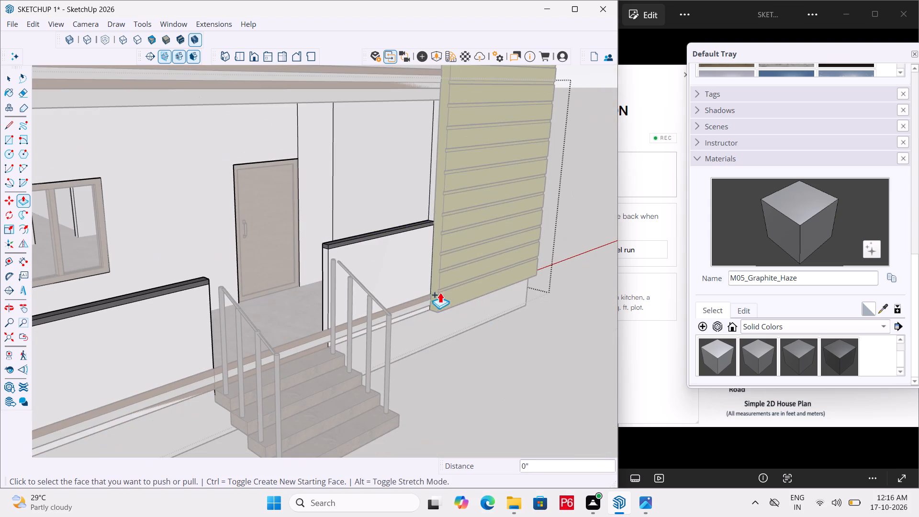
middle_drag(416, 272, 298, 220)
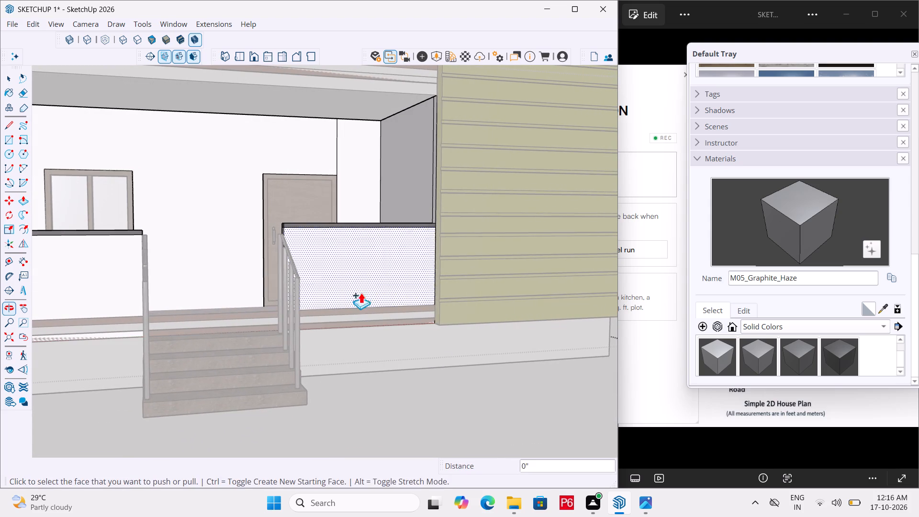
key(space)
click(472, 391)
Paint the top face of the roof parapet with M05_Graphite_Haze, working inside its group.
scroll(385, 274, down, 6)
middle_drag(301, 233, 331, 251)
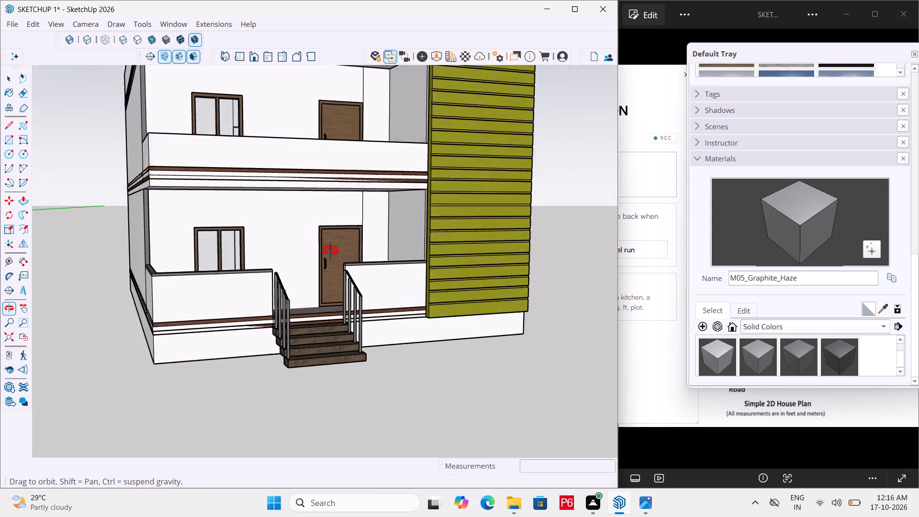
middle_drag(331, 251, 372, 307)
scroll(187, 213, up, 6)
middle_drag(222, 214, 250, 306)
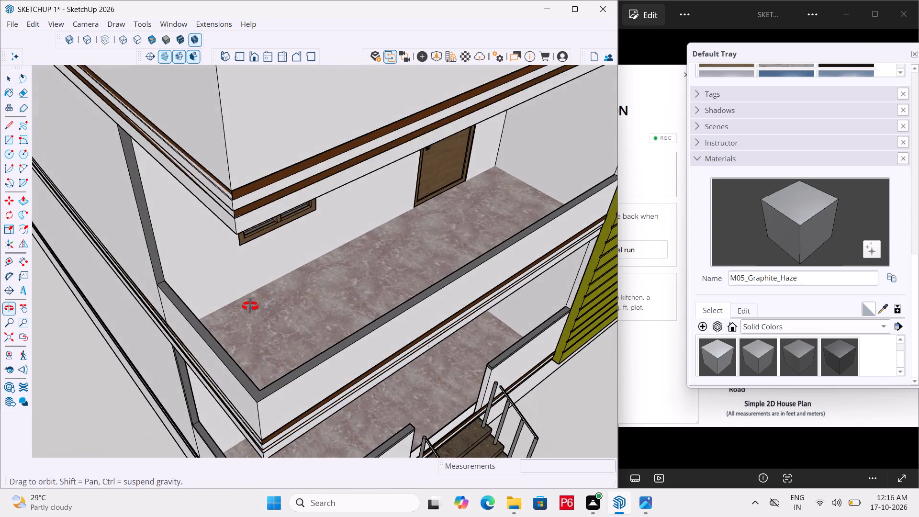
middle_drag(250, 306, 250, 303)
scroll(236, 333, up, 1)
scroll(308, 340, down, 6)
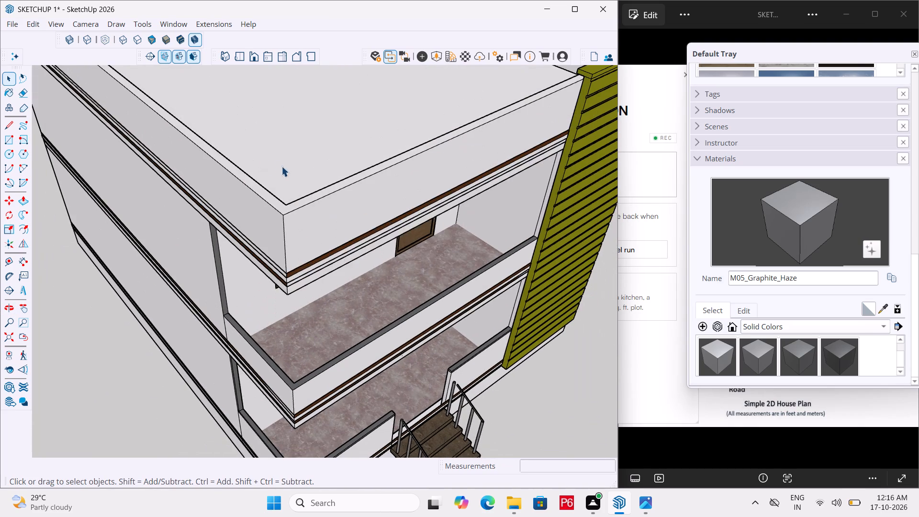
middle_drag(295, 187, 311, 227)
scroll(302, 204, down, 1)
double_click(321, 282)
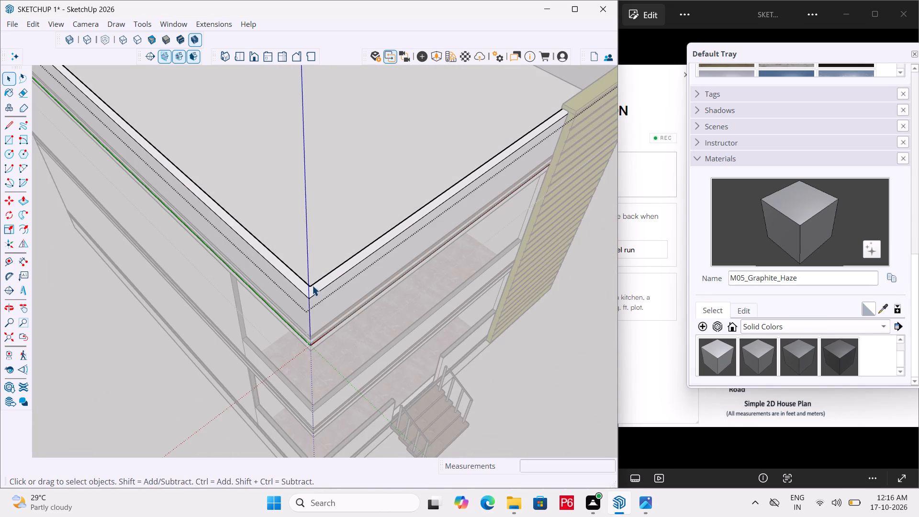
click(312, 286)
triple_click(312, 286)
click(314, 286)
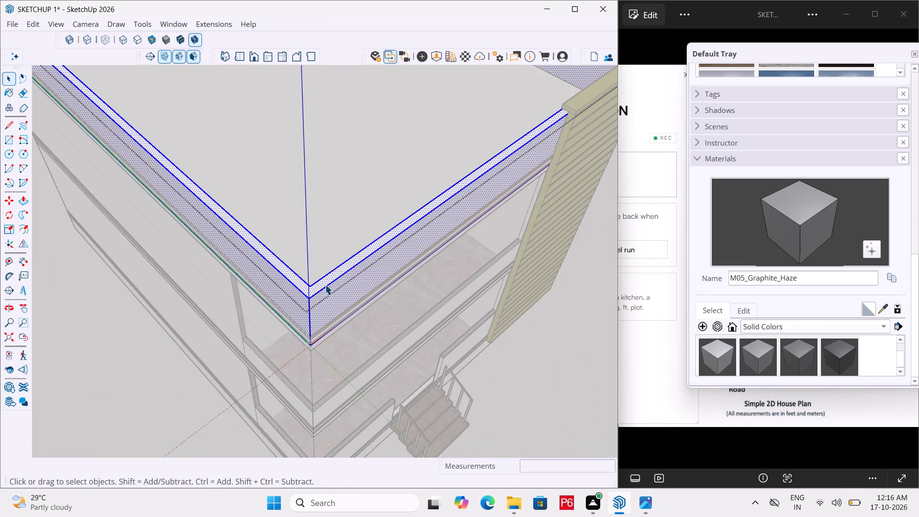
click(325, 280)
click(767, 358)
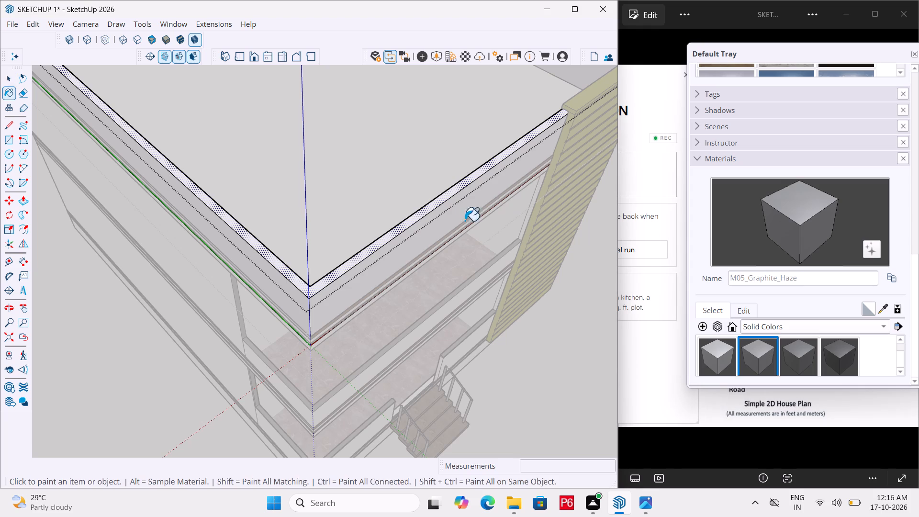
click(410, 222)
Push/Pull the grey roof parapet top up about 2 1/8" and leave the group.
scroll(448, 229, down, 7)
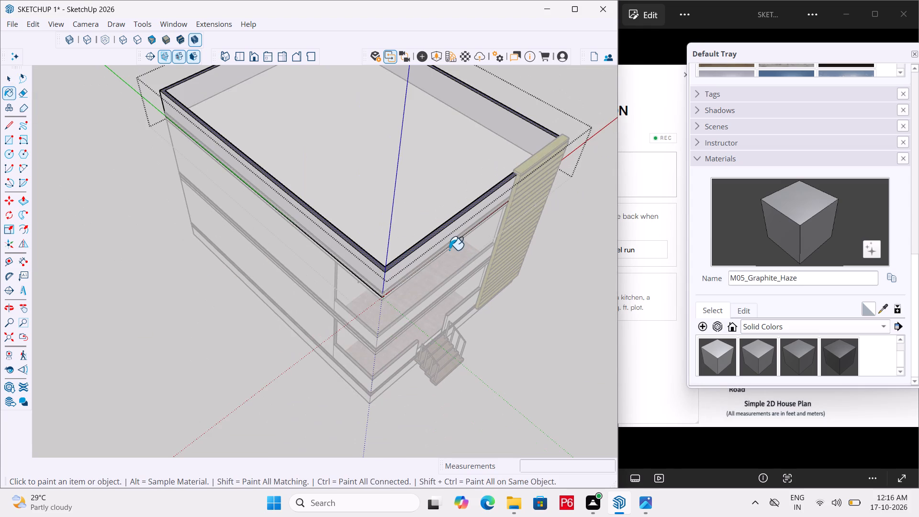
scroll(432, 256, up, 9)
key(p)
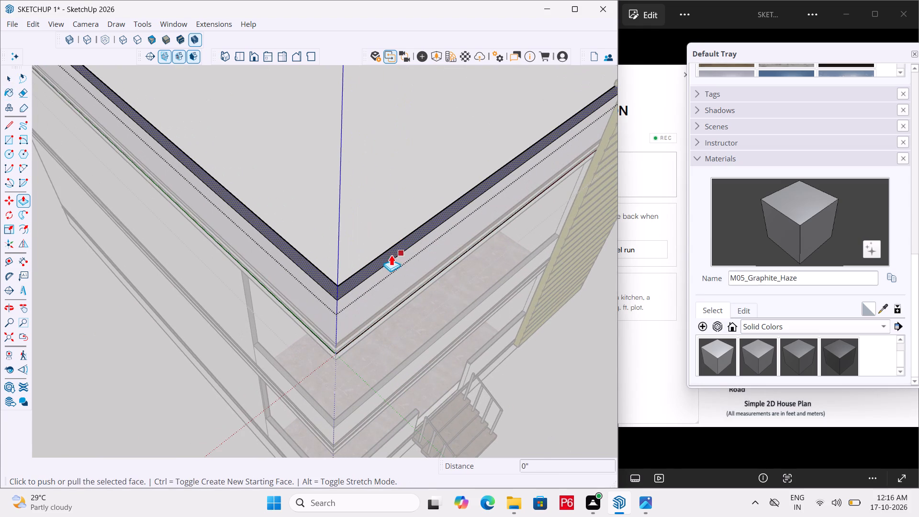
scroll(387, 255, up, 3)
click(361, 270)
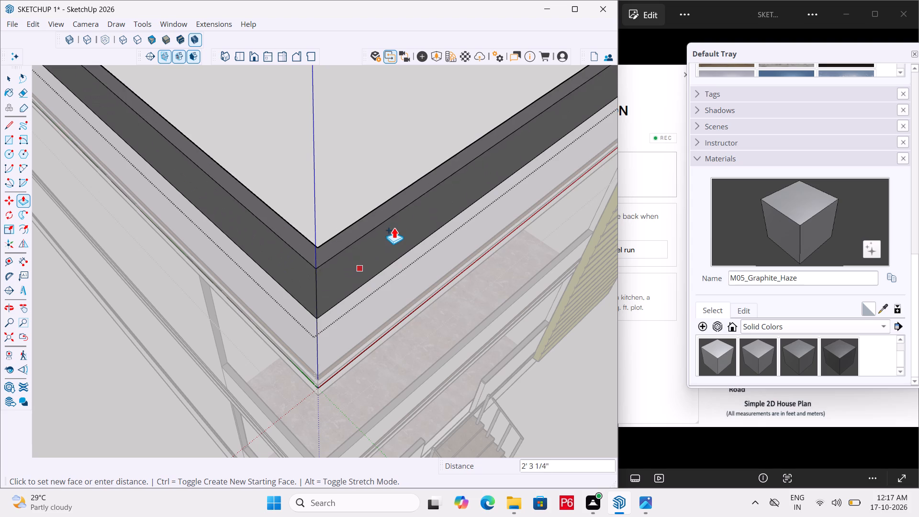
middle_drag(376, 249, 357, 117)
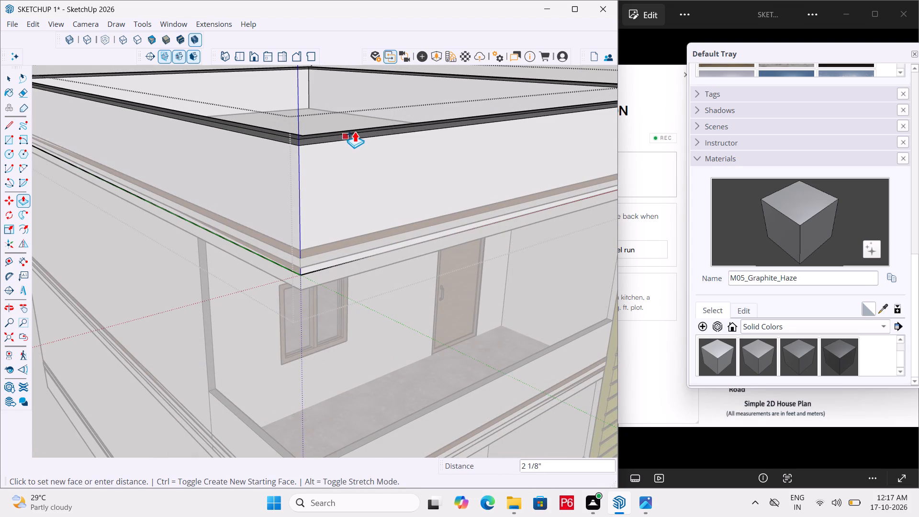
click(355, 131)
scroll(293, 137, down, 6)
key(space)
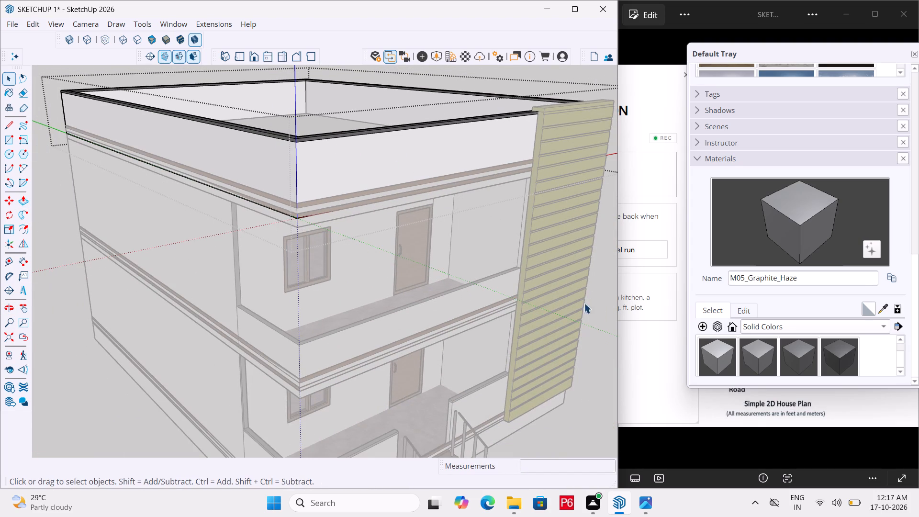
click(594, 343)
Save the model.
key(ctrl+s)
key(ctrl+s)
ctrl+scroll(515, 310, down, 4)
key(ctrl+s)
key(ctrl+s)
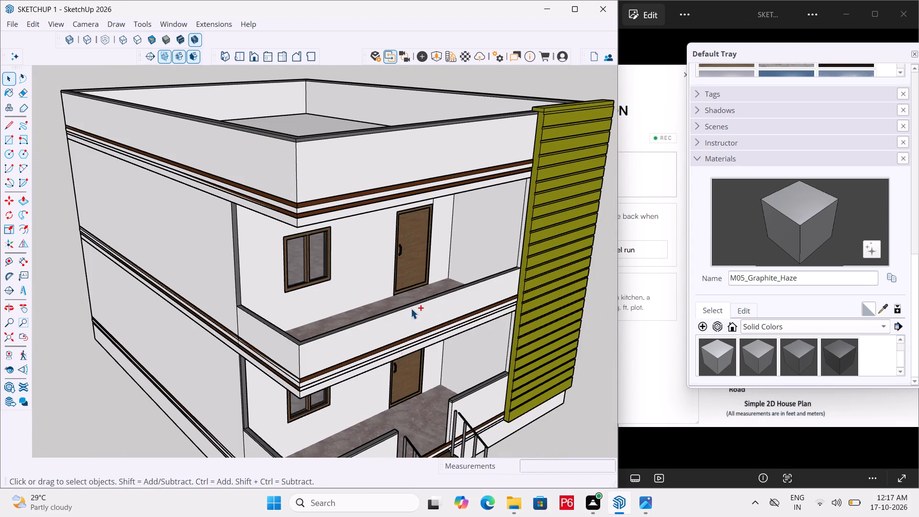
Paint the band groups below the roof parapet and below the upper balcony with M05_Graphite_Haze.
scroll(335, 284, down, 3)
middle_drag(325, 269, 274, 250)
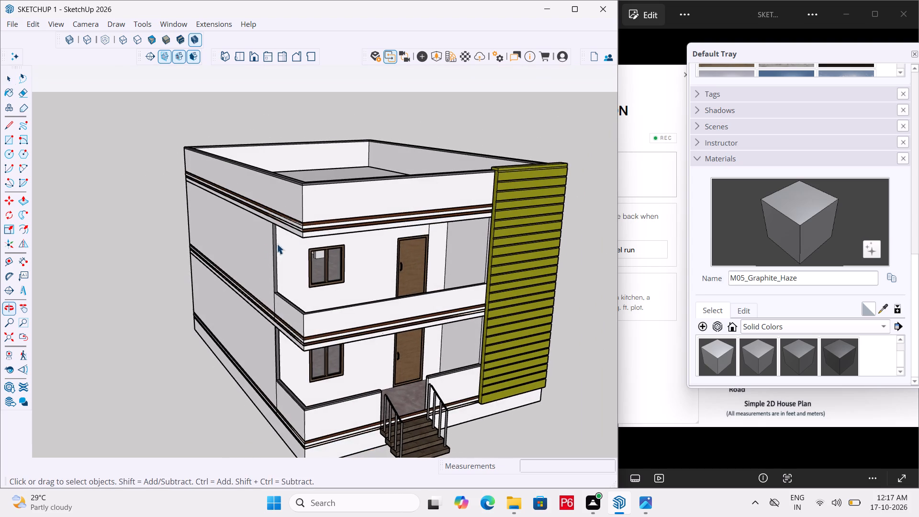
scroll(304, 225, up, 17)
click(311, 206)
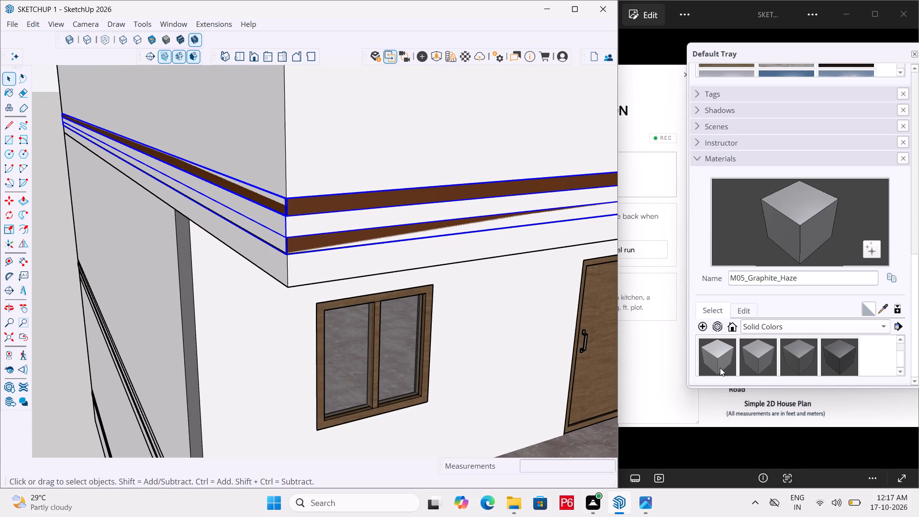
click(764, 359)
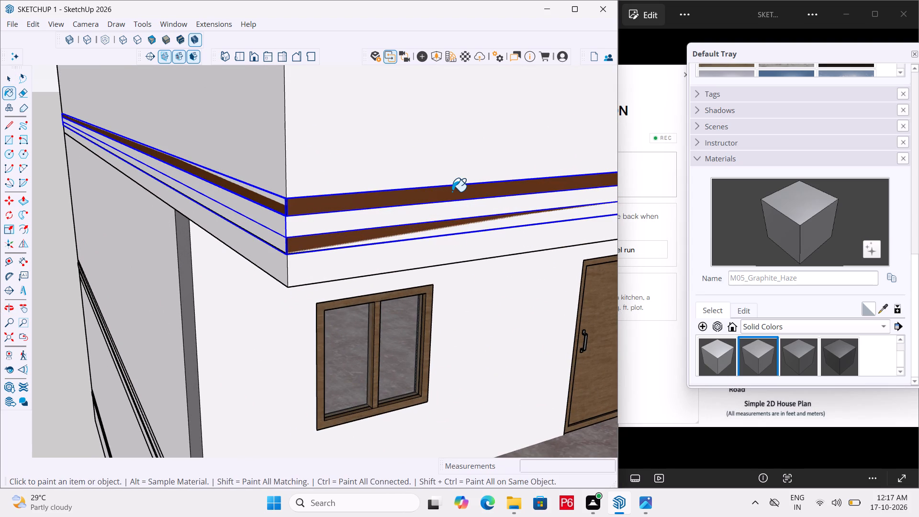
click(452, 191)
scroll(381, 163, down, 6)
scroll(278, 194, down, 7)
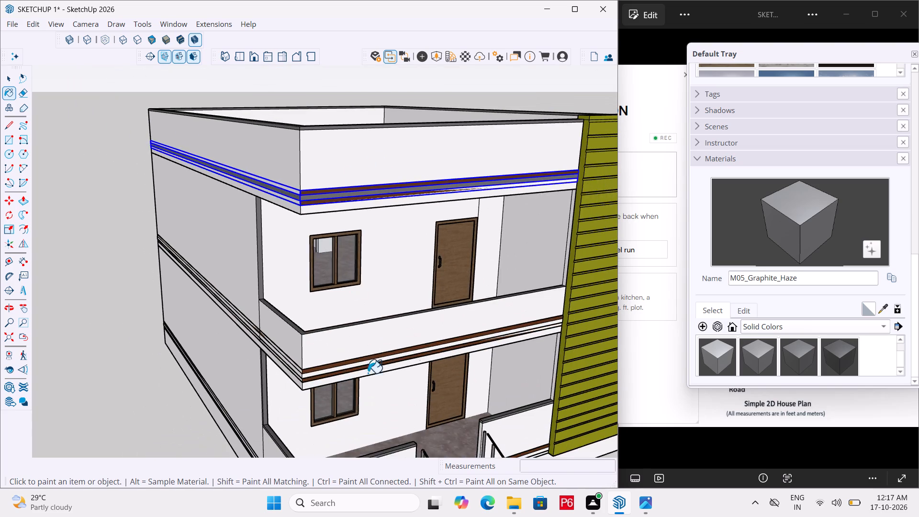
scroll(369, 388, up, 6)
click(368, 327)
scroll(394, 258, down, 8)
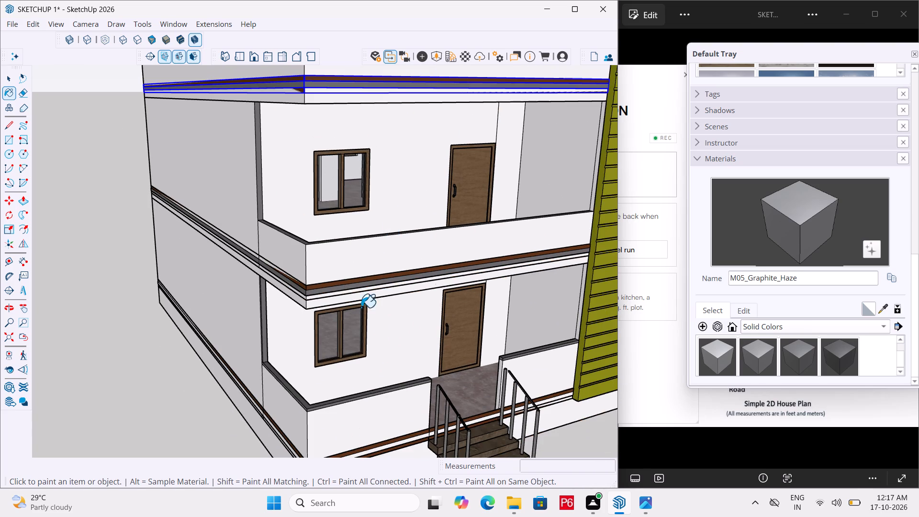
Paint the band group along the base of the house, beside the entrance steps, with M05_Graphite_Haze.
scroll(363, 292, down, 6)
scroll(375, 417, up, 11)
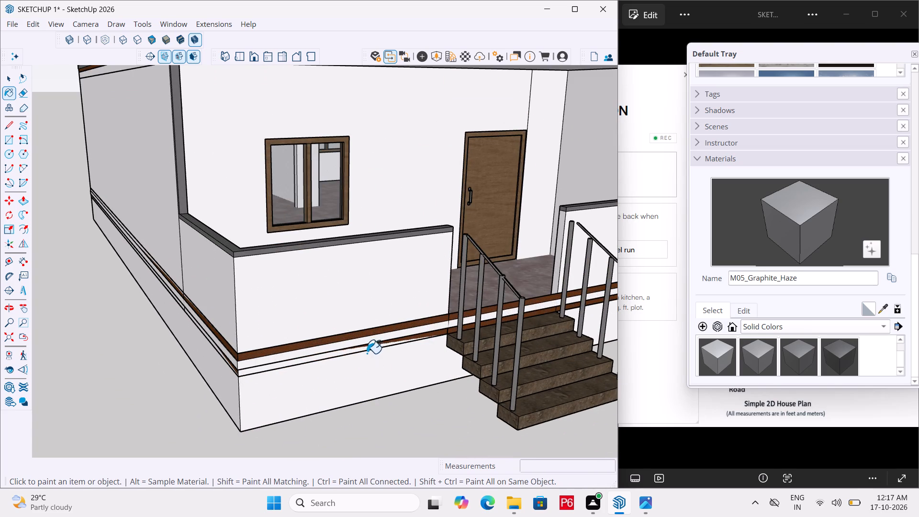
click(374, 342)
Save the model.
scroll(410, 393, down, 7)
key(ctrl+s)
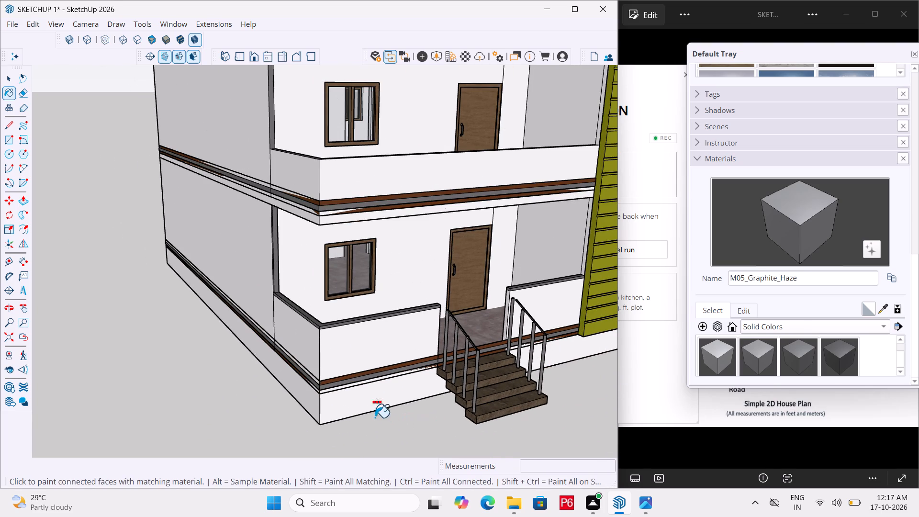
key(ctrl+s)
ctrl+scroll(375, 414, down, 5)
key(ctrl+s)
key(ctrl+s)
scroll(353, 373, down, 4)
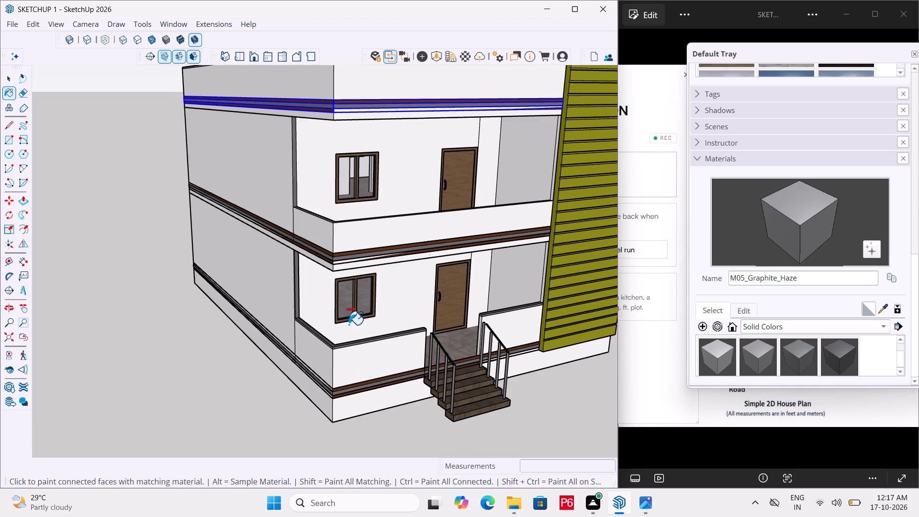
Inside the band group below the roof parapet, Push/Pull the upper brown strip's side-wall face outward about 5/16".
scroll(335, 184, up, 4)
scroll(337, 121, up, 3)
scroll(369, 224, down, 2)
middle_drag(381, 255, 392, 292)
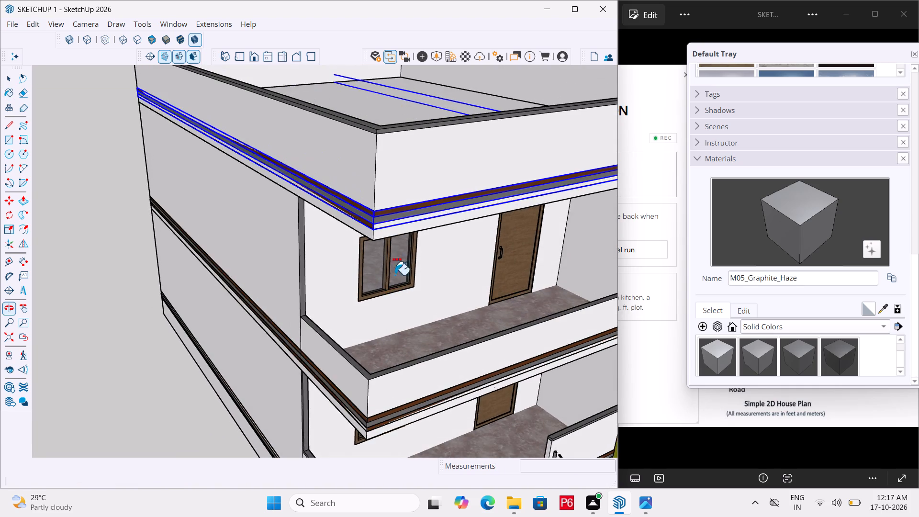
key(space)
scroll(395, 201, up, 10)
click(401, 214)
triple_click(400, 213)
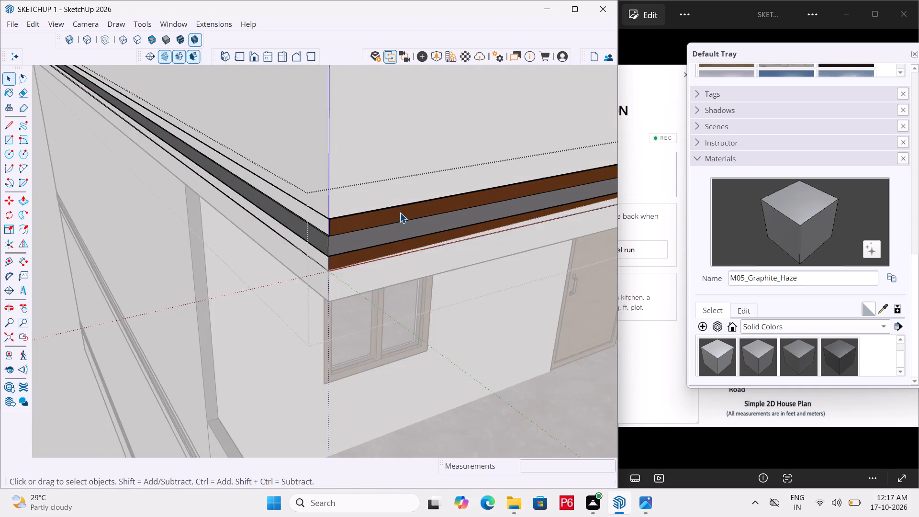
double_click(349, 224)
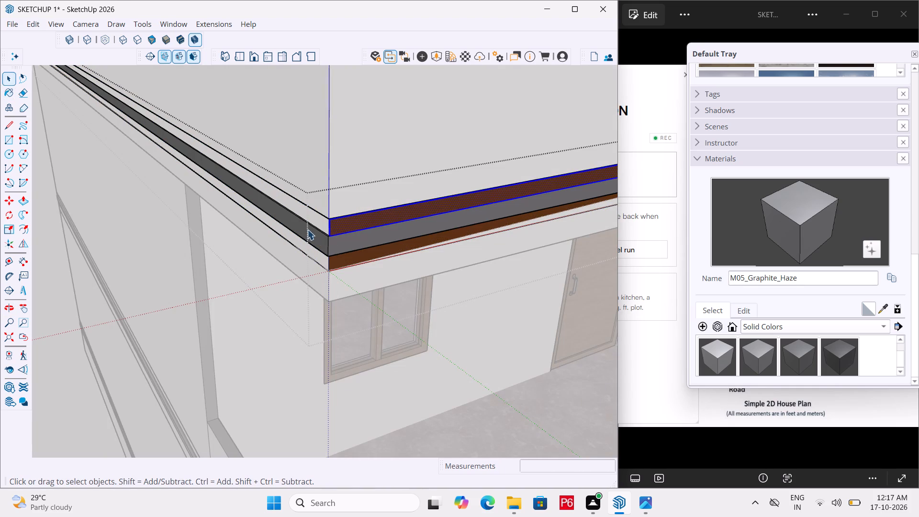
double_click(316, 223)
scroll(321, 220, up, 5)
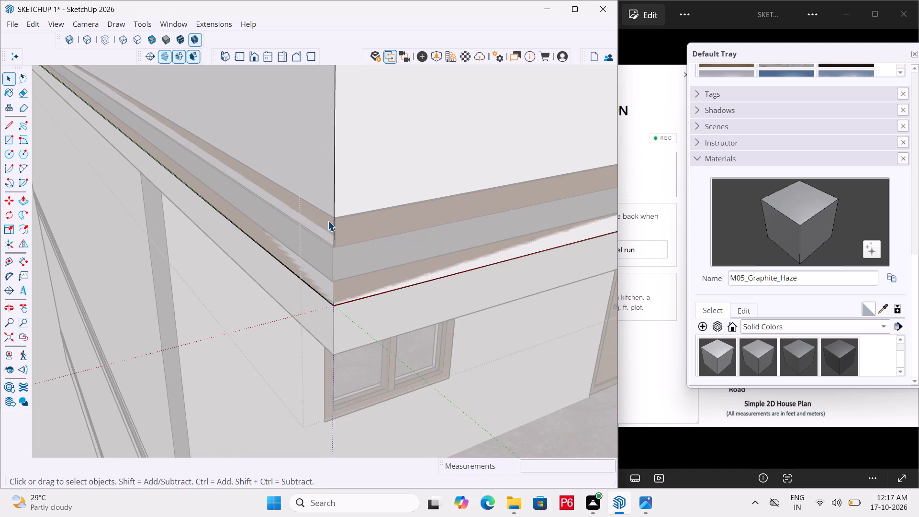
click(328, 221)
click(323, 225)
drag(323, 225, 323, 229)
double_click(358, 231)
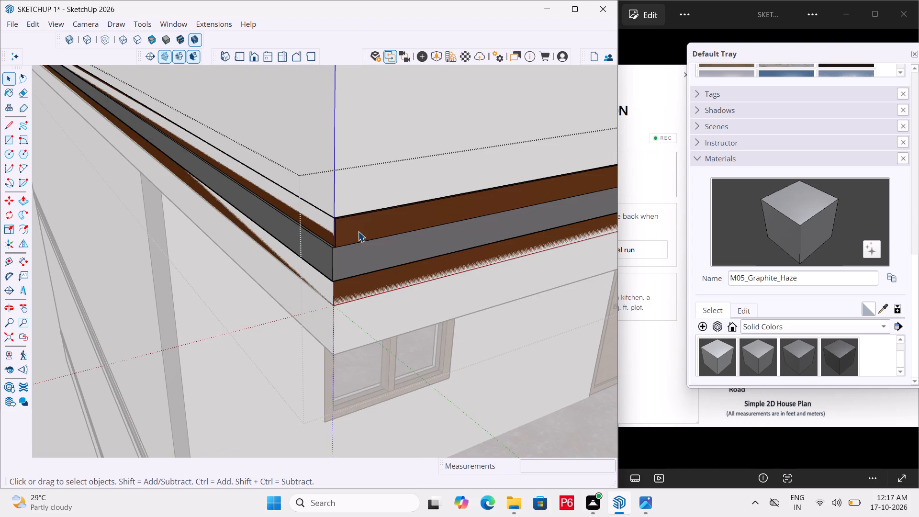
click(347, 228)
click(324, 230)
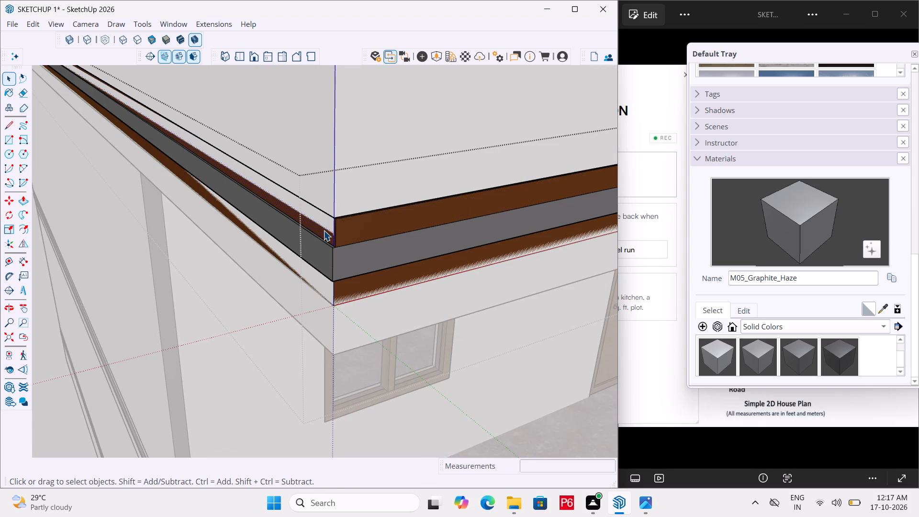
key(p)
click(322, 221)
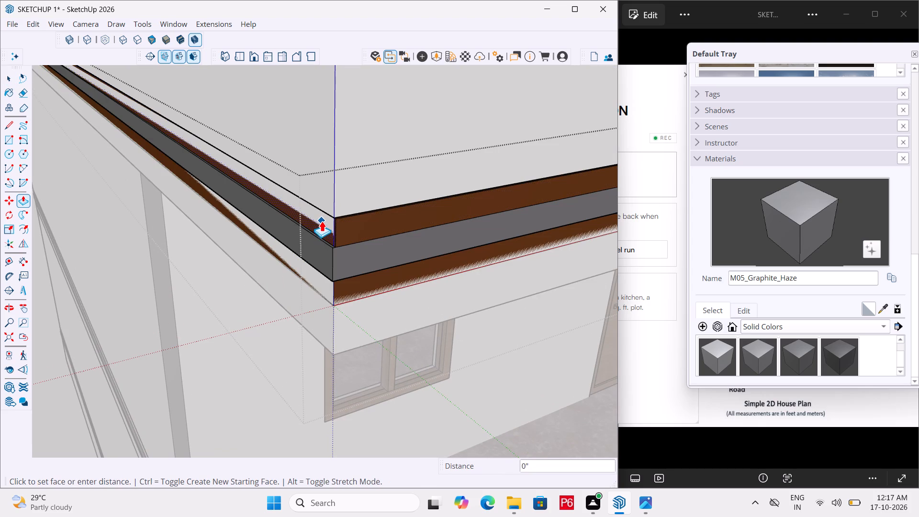
scroll(347, 222, up, 6)
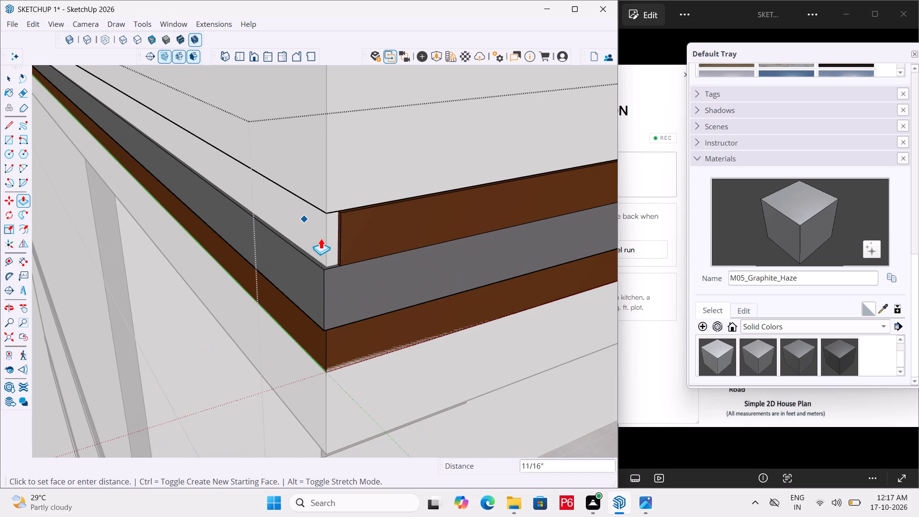
click(274, 247)
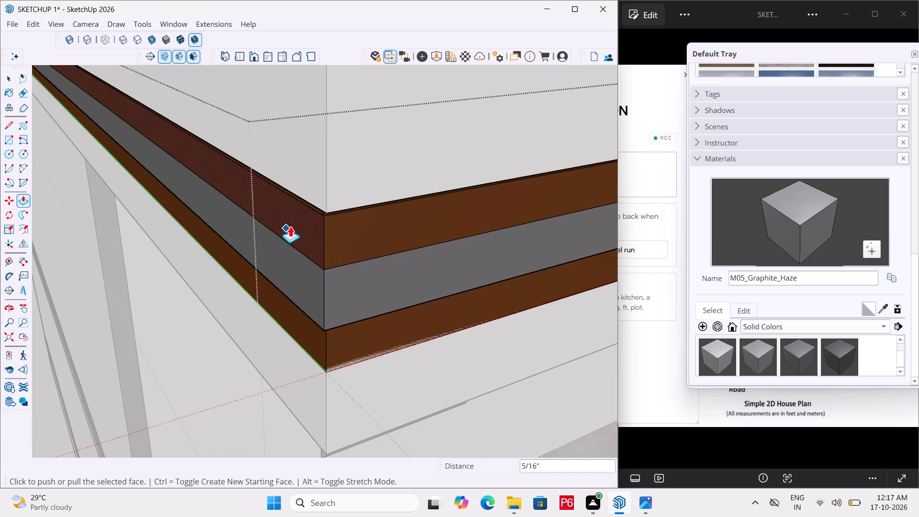
Push/Pull the upper and lower brown strip faces outward around the house corner and leave the band group.
click(294, 224)
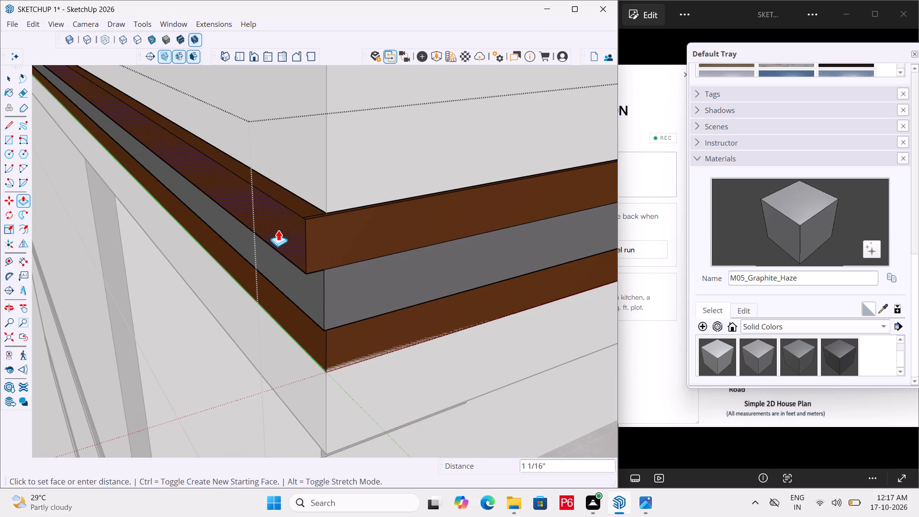
click(286, 225)
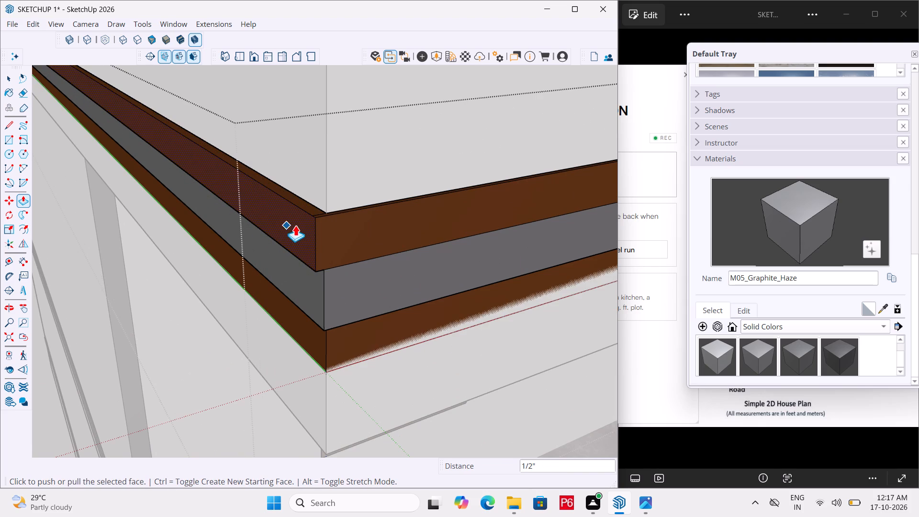
double_click(361, 227)
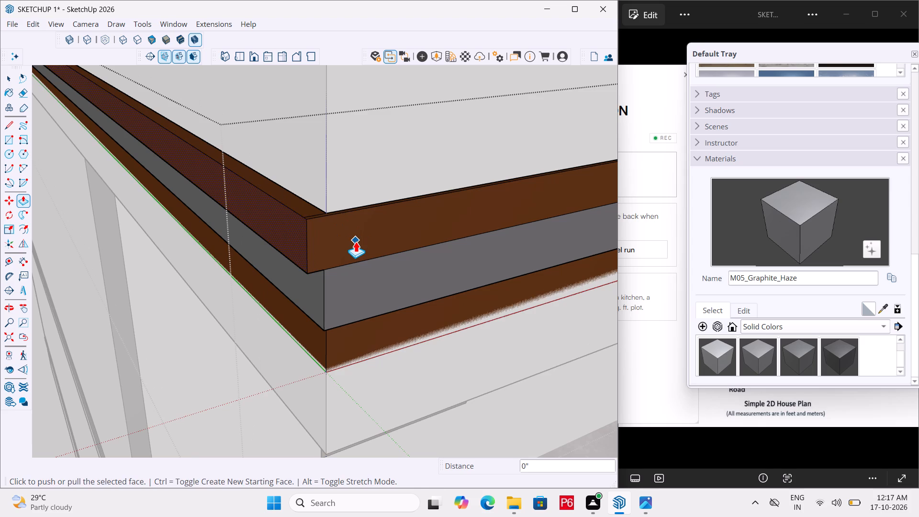
key(ctrl+z)
double_click(433, 230)
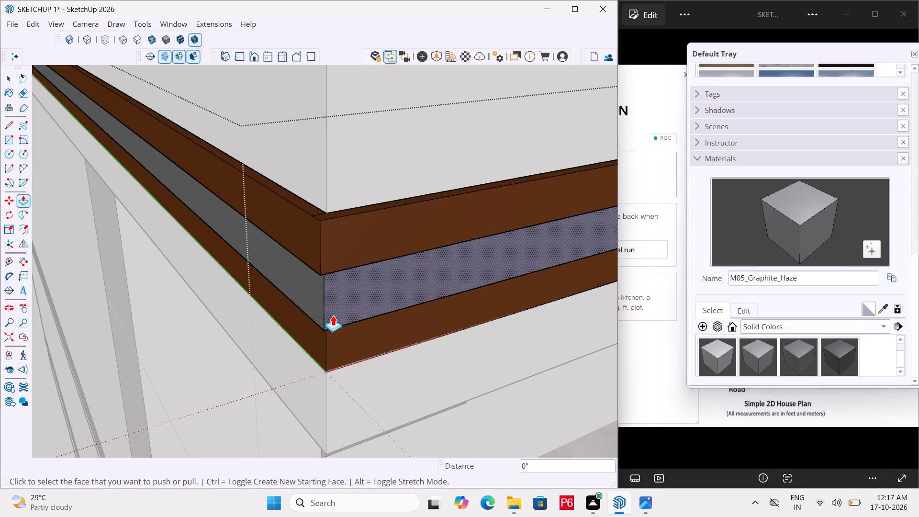
double_click(310, 339)
double_click(369, 336)
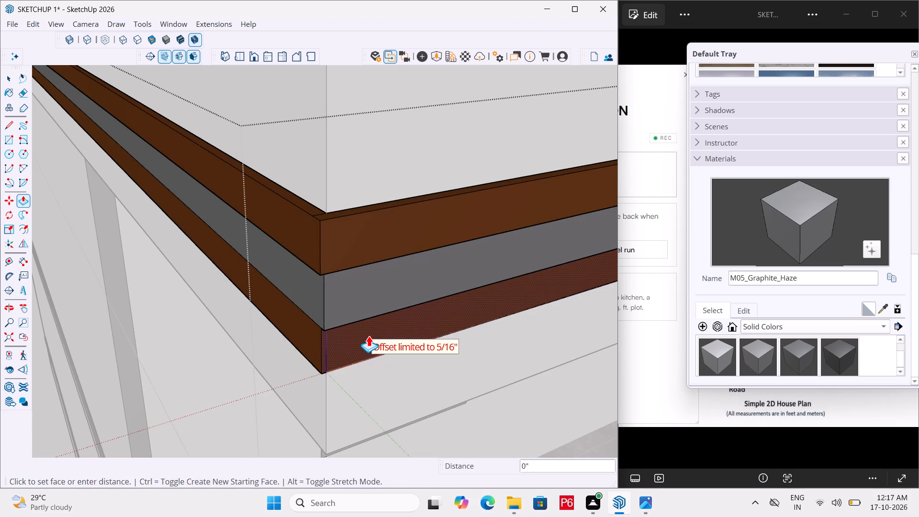
scroll(340, 270, down, 7)
scroll(291, 216, down, 7)
scroll(373, 164, down, 7)
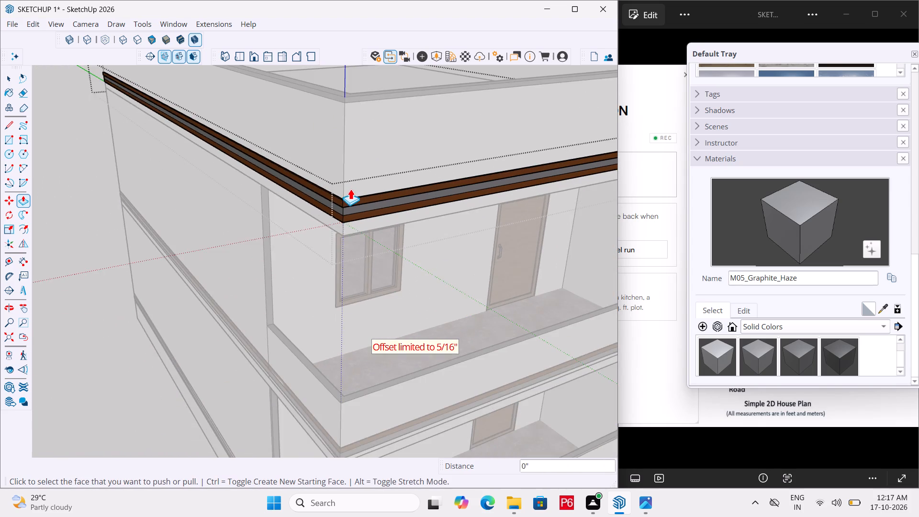
scroll(339, 195, down, 3)
key(space)
click(106, 272)
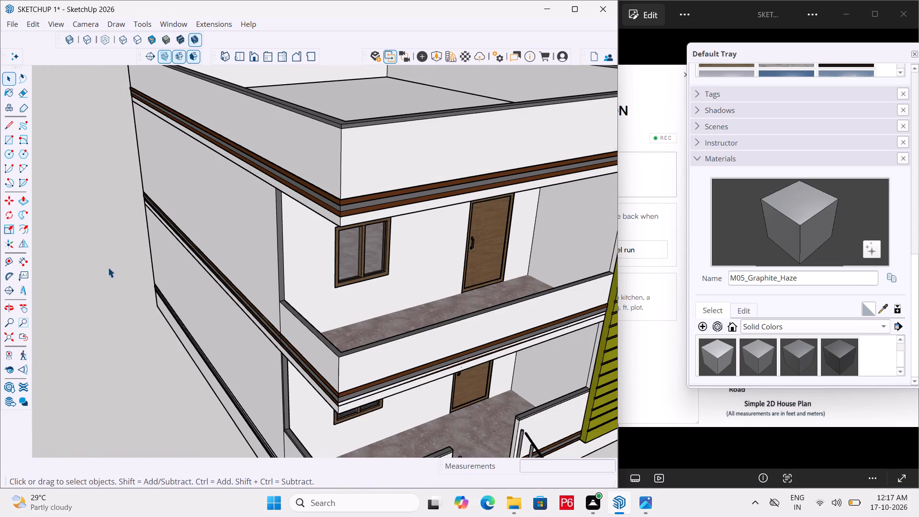
Delete the band groups below the upper balcony and along the base of the house.
click(341, 399)
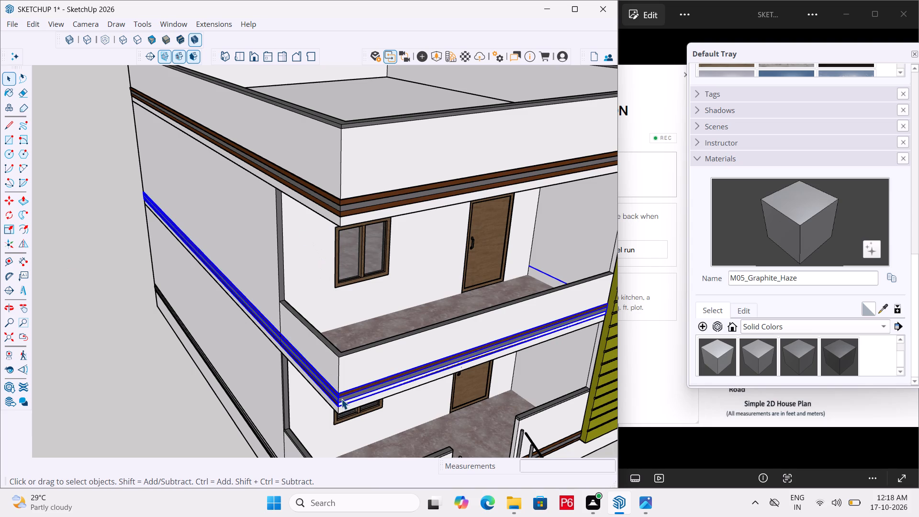
key(Delete)
scroll(323, 273, down, 5)
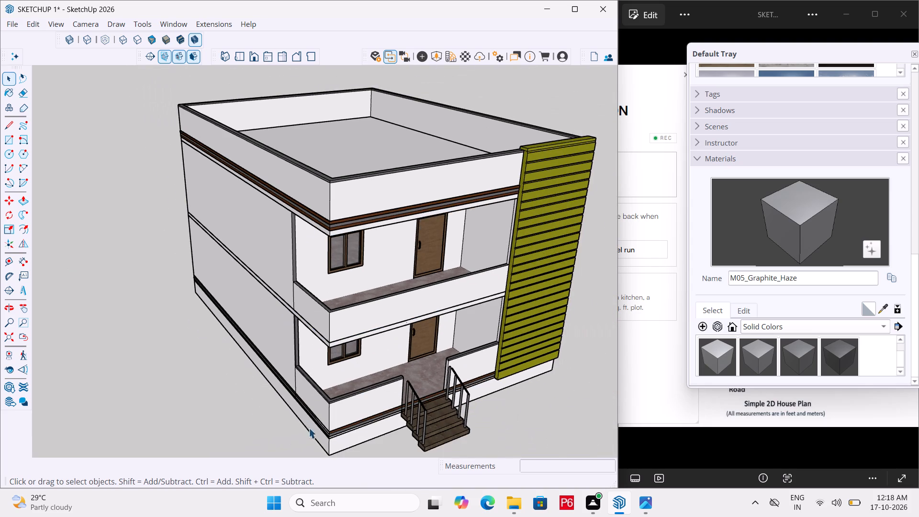
scroll(331, 433, up, 5)
click(343, 428)
key(Delete)
scroll(337, 274, down, 3)
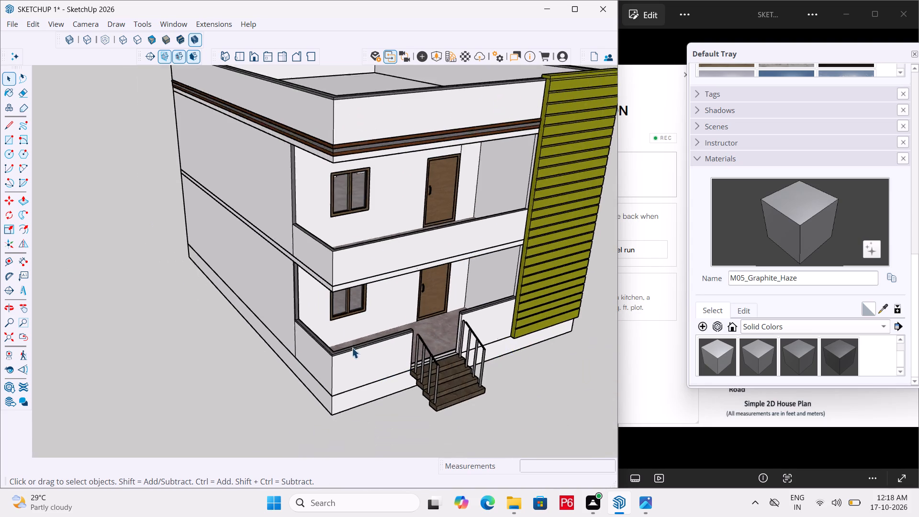
Examine the remaining band below the roof parapet, up close at the corner and from the whole house view.
scroll(352, 348, down, 2)
scroll(356, 165, up, 4)
click(336, 172)
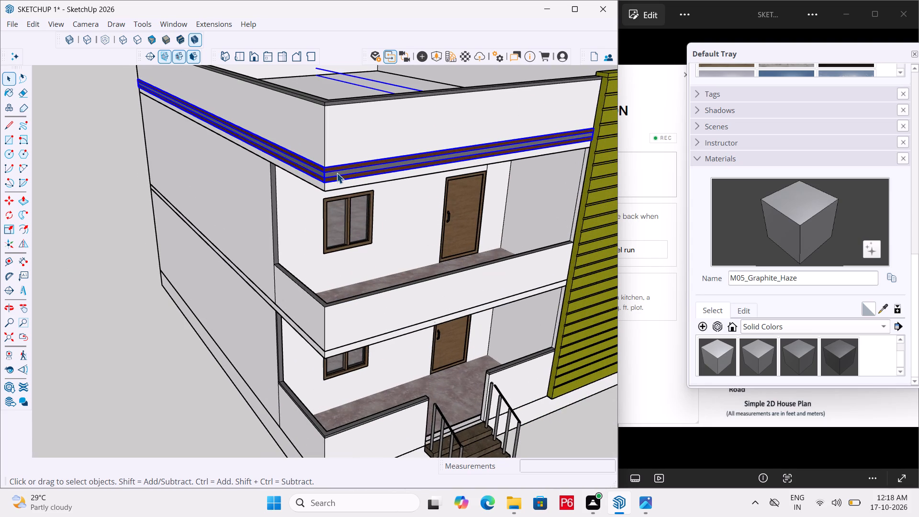
click(89, 220)
scroll(354, 157, up, 3)
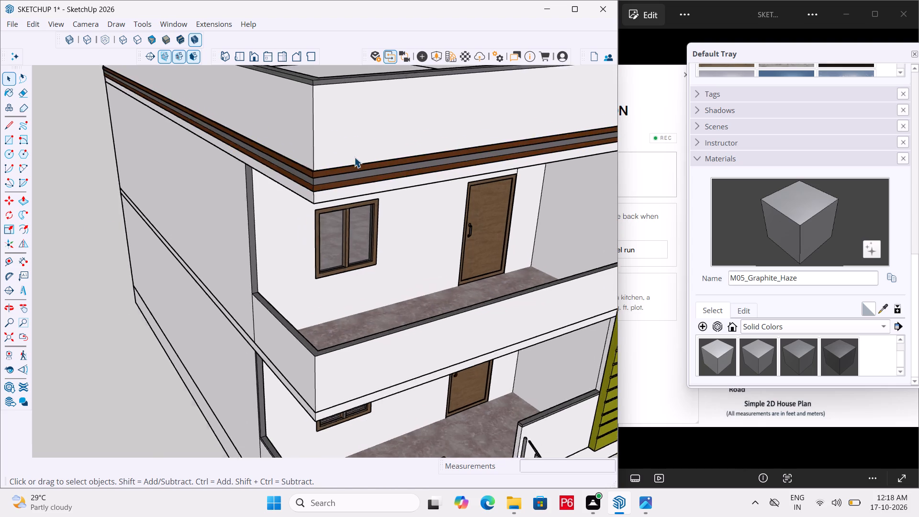
scroll(354, 157, up, 5)
scroll(301, 185, up, 4)
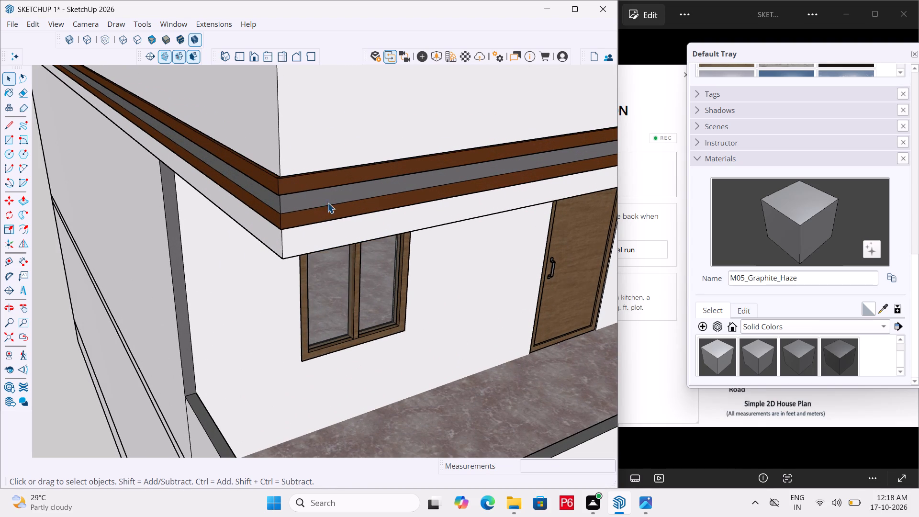
scroll(329, 205, down, 12)
scroll(392, 222, down, 3)
middle_drag(385, 224, 377, 206)
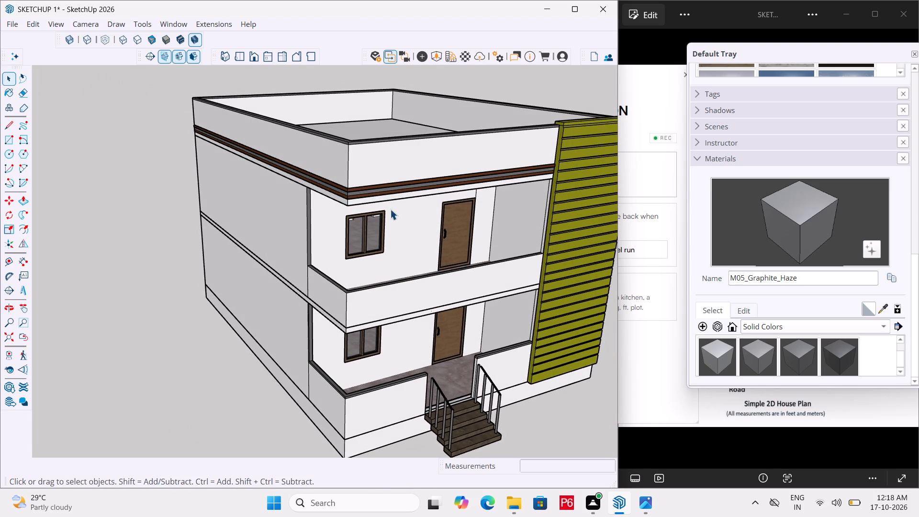
Paint the slatted vertical panel on the front facade with the solid colour C07_Caramel_Shine.
scroll(317, 259, down, 4)
click(508, 230)
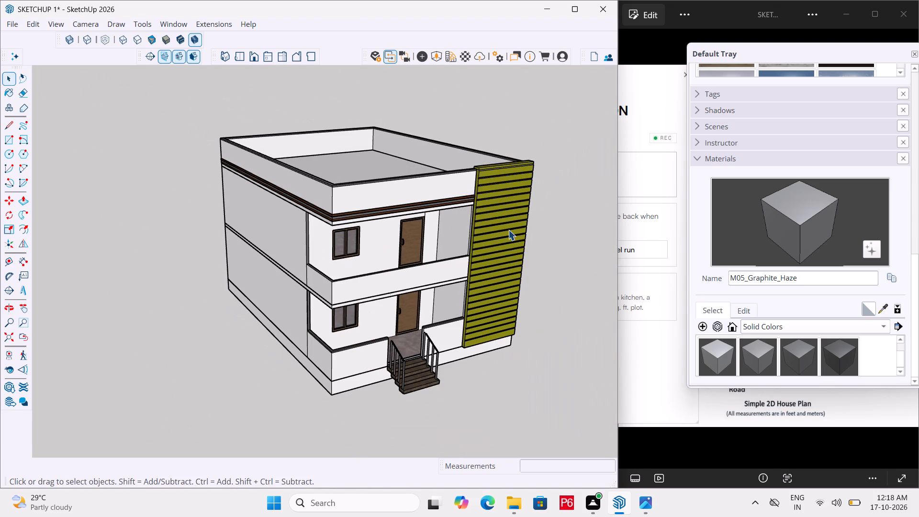
click(762, 328)
click(738, 361)
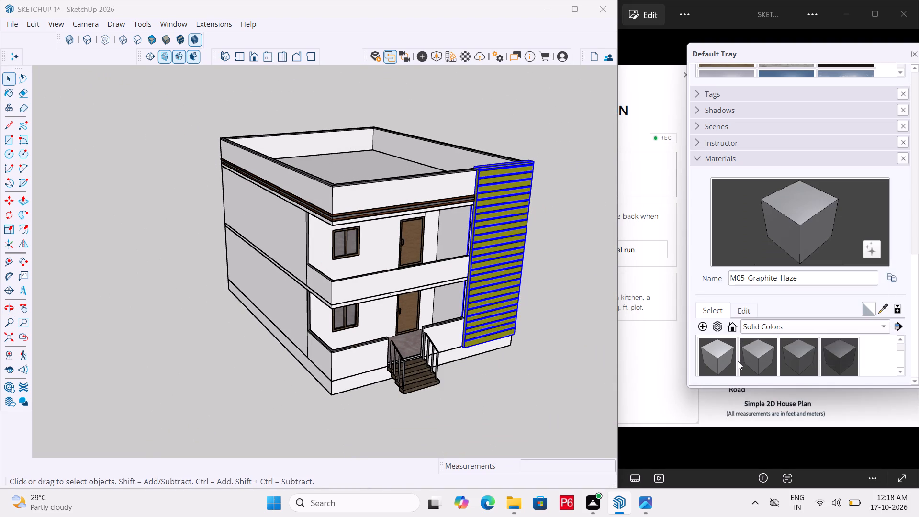
scroll(749, 356, down, 6)
scroll(760, 353, up, 5)
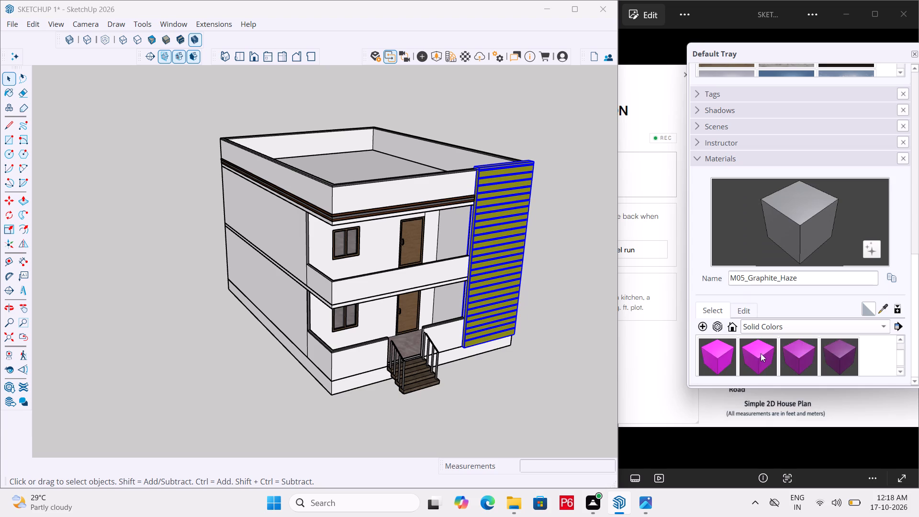
scroll(763, 355, up, 9)
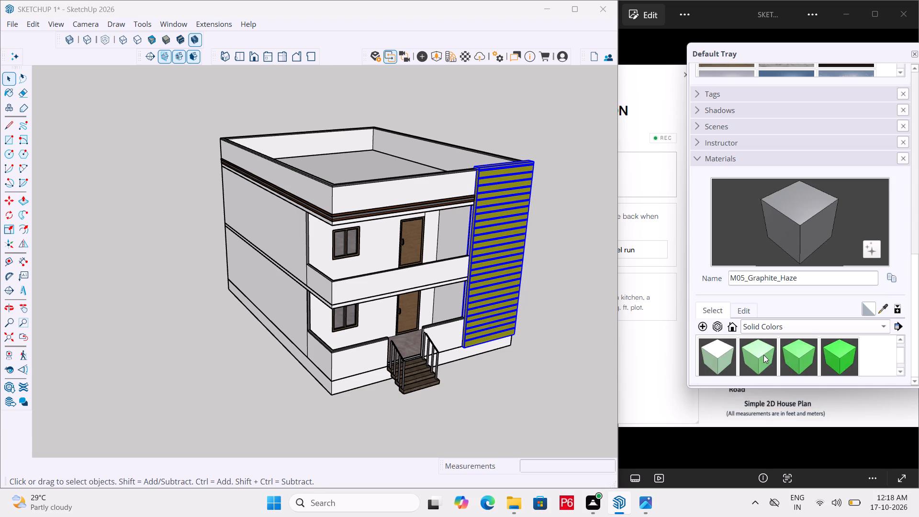
scroll(763, 355, up, 7)
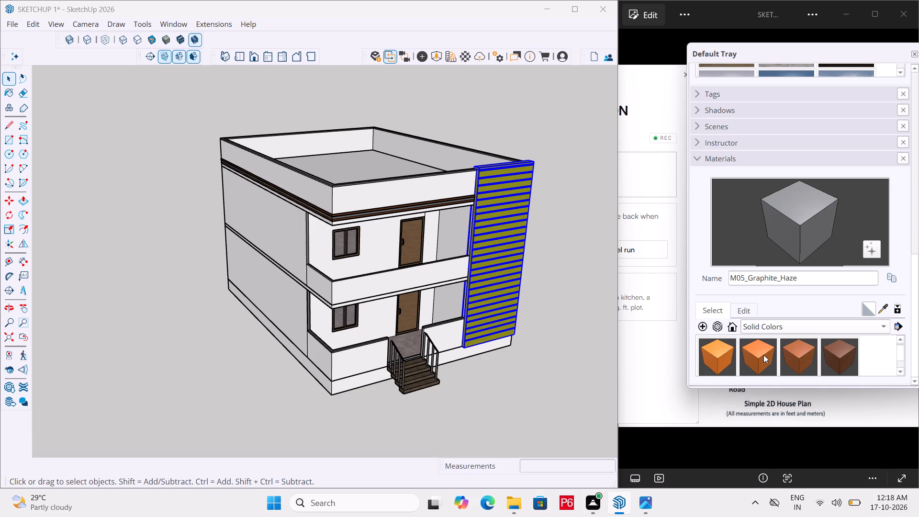
click(808, 353)
click(497, 241)
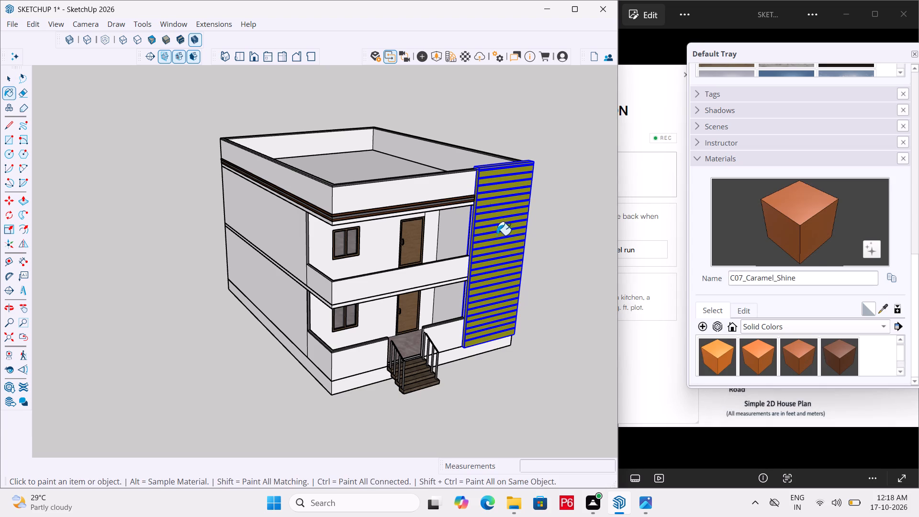
key(space)
click(563, 224)
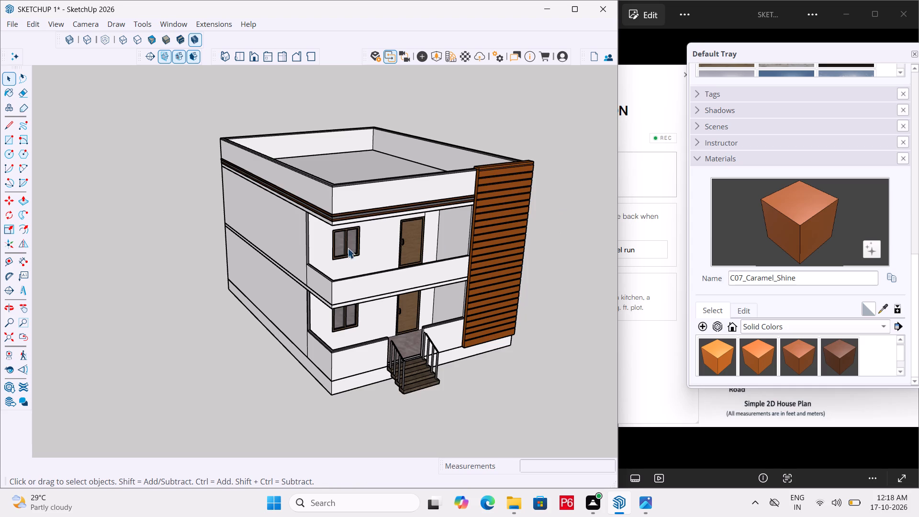
Open the band group below the roof parapet for editing and select its grey middle strip.
scroll(357, 233, up, 10)
scroll(326, 208, up, 5)
click(322, 215)
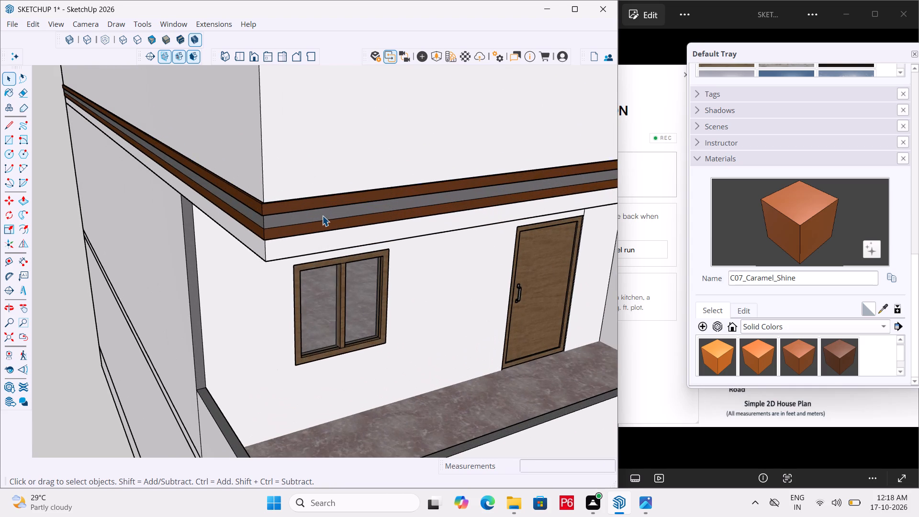
double_click(303, 217)
click(291, 217)
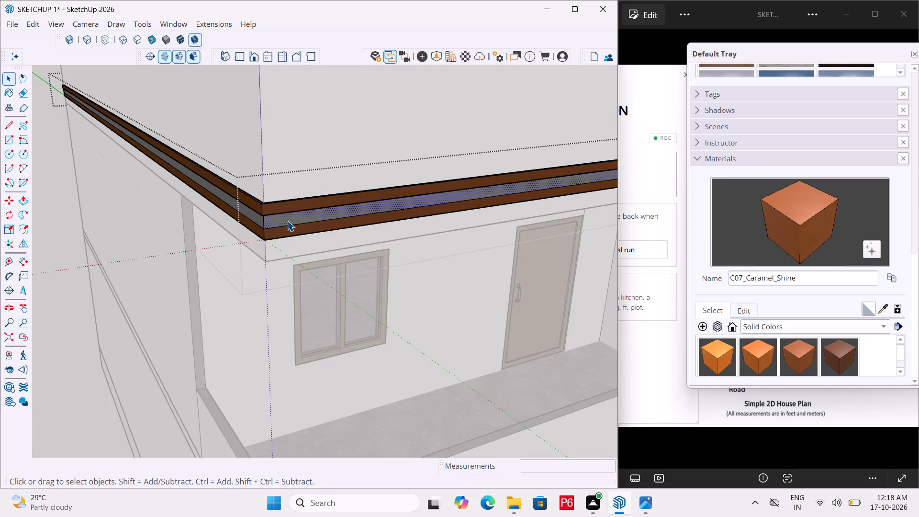
click(287, 221)
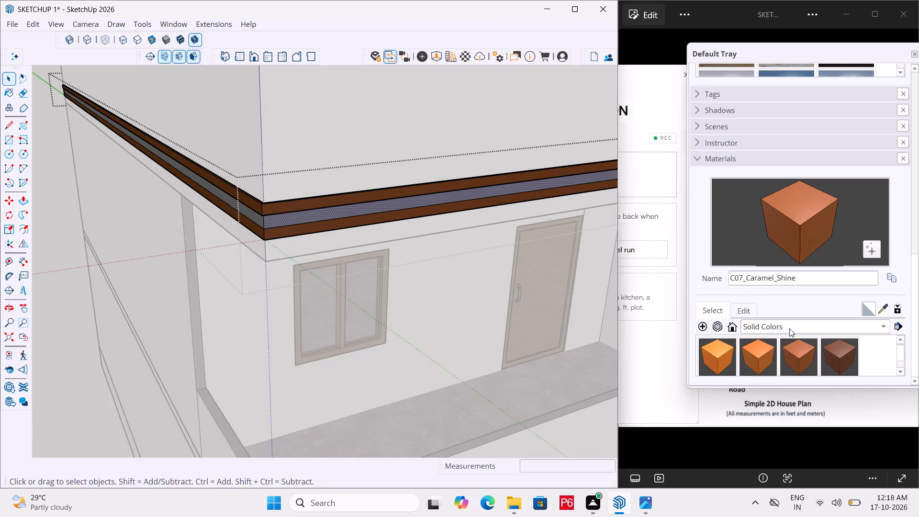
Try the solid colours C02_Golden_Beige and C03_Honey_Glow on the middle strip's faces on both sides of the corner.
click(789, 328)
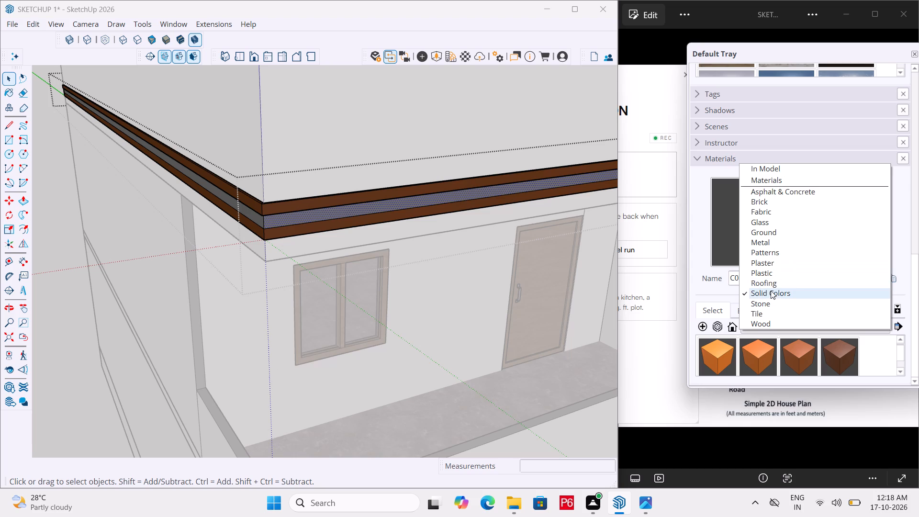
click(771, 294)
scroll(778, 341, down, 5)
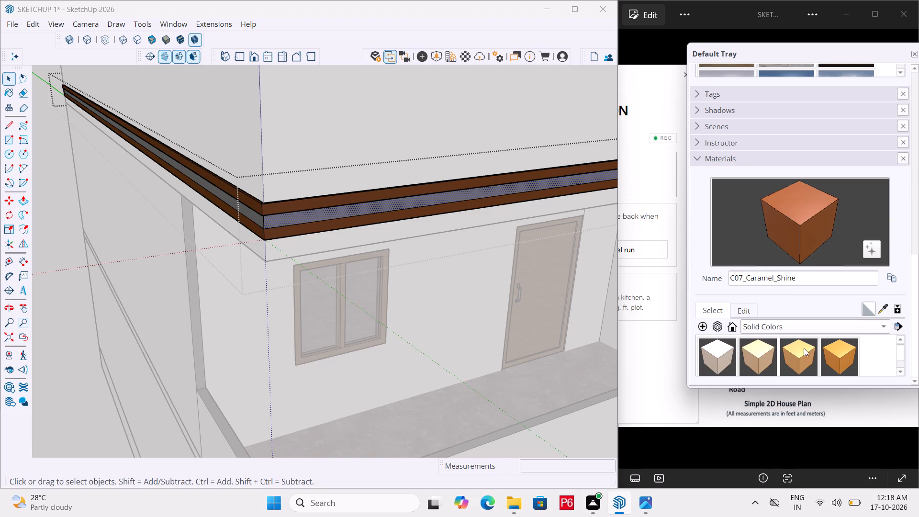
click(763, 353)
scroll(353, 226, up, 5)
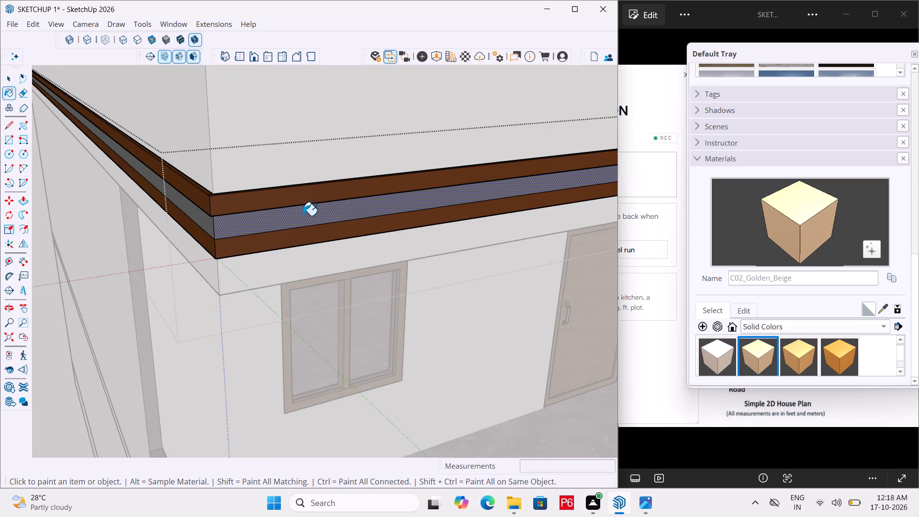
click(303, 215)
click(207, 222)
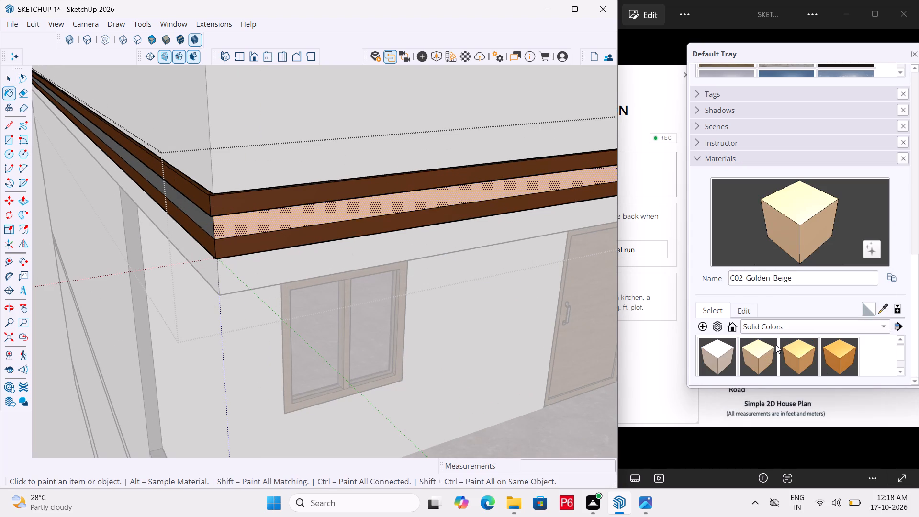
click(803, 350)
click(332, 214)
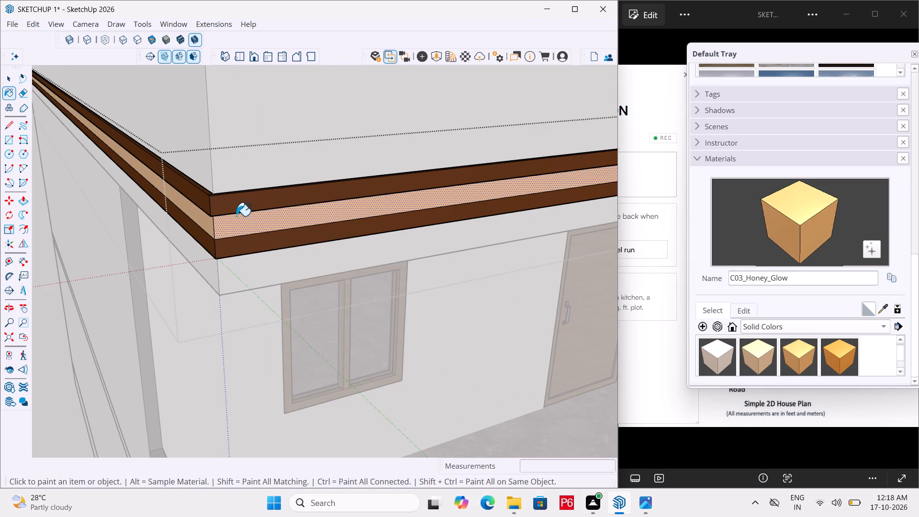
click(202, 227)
Paint the middle strip on both sides of the house corner with D03_Lemon_Mist and leave the band group.
scroll(812, 332, down, 2)
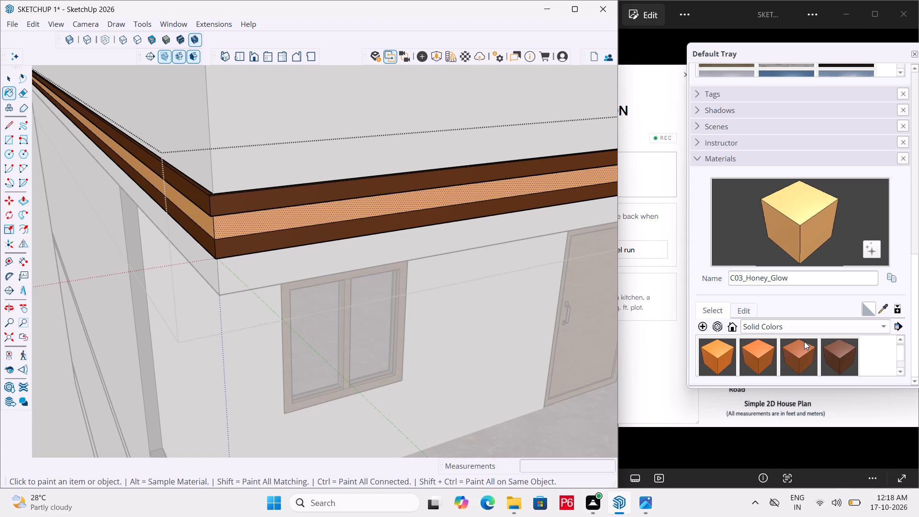
scroll(804, 343, down, 1)
click(794, 356)
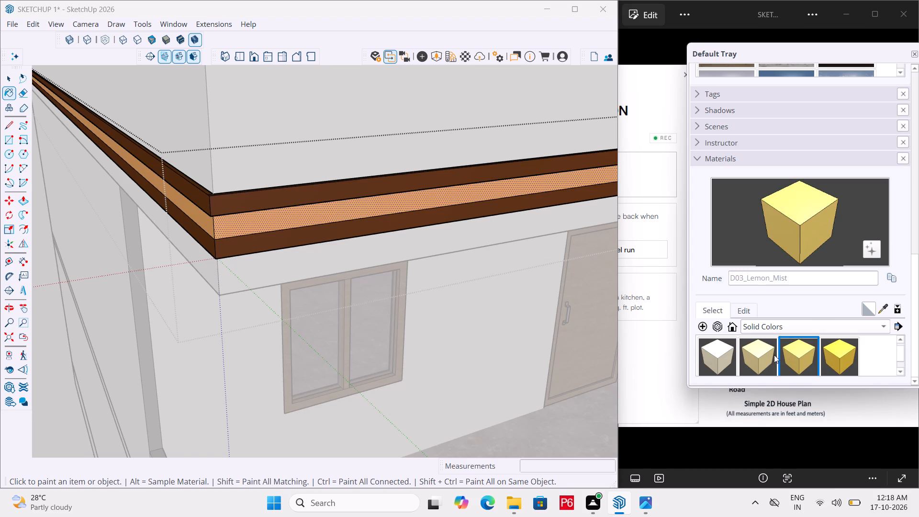
click(339, 219)
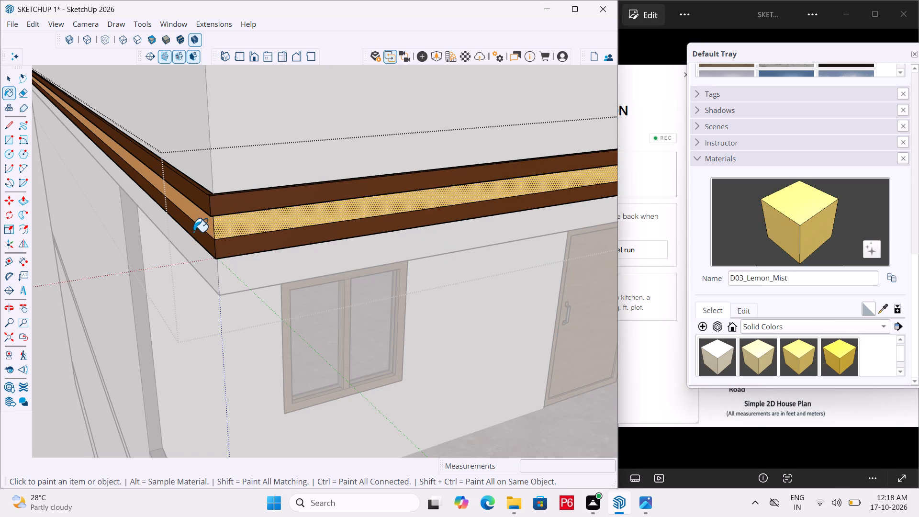
click(204, 225)
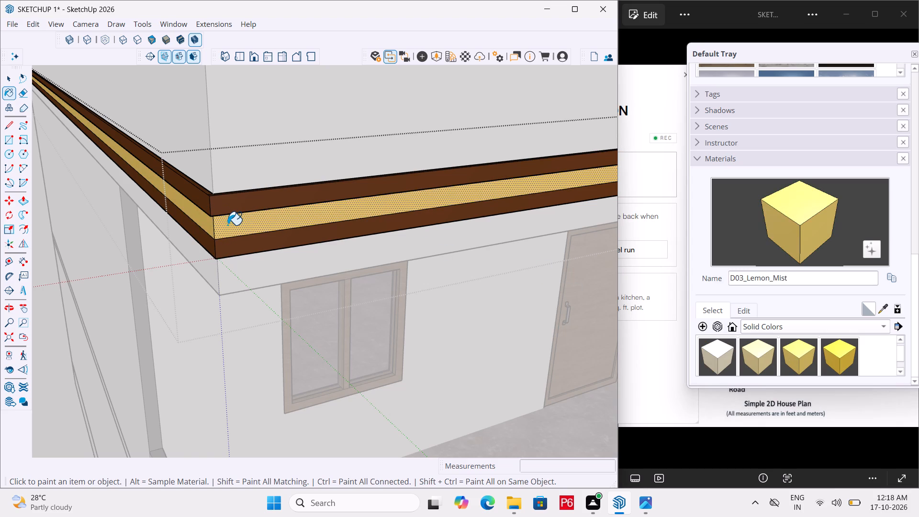
scroll(229, 225, down, 6)
scroll(267, 215, down, 11)
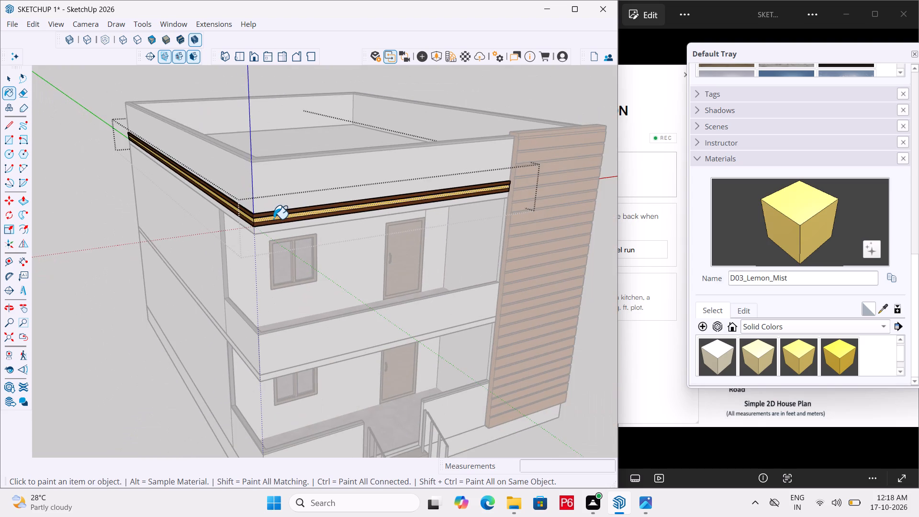
key(space)
click(90, 276)
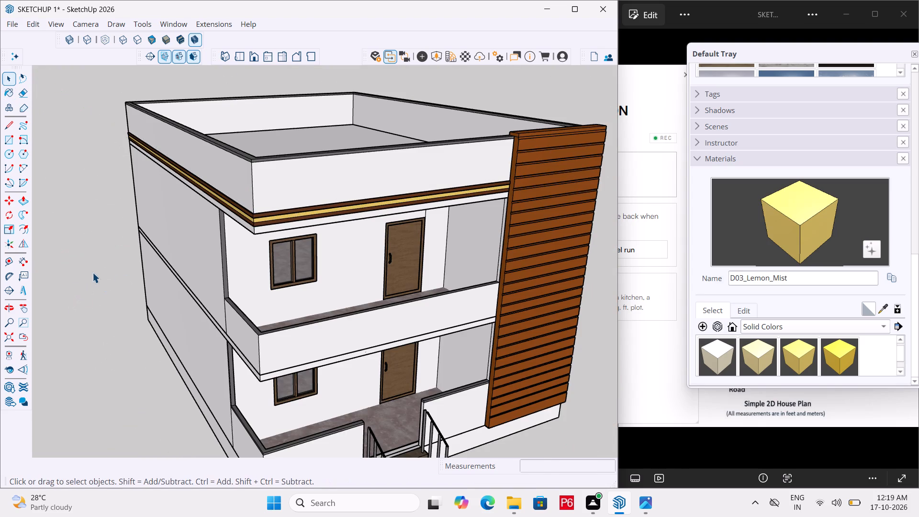
Save the model.
key(ctrl+s)
key(ctrl+s)
key(ctrl+s)
Copy the painted band group 10' 6" straight down onto the lower part of the upper balcony wall.
middle_drag(191, 265, 272, 200)
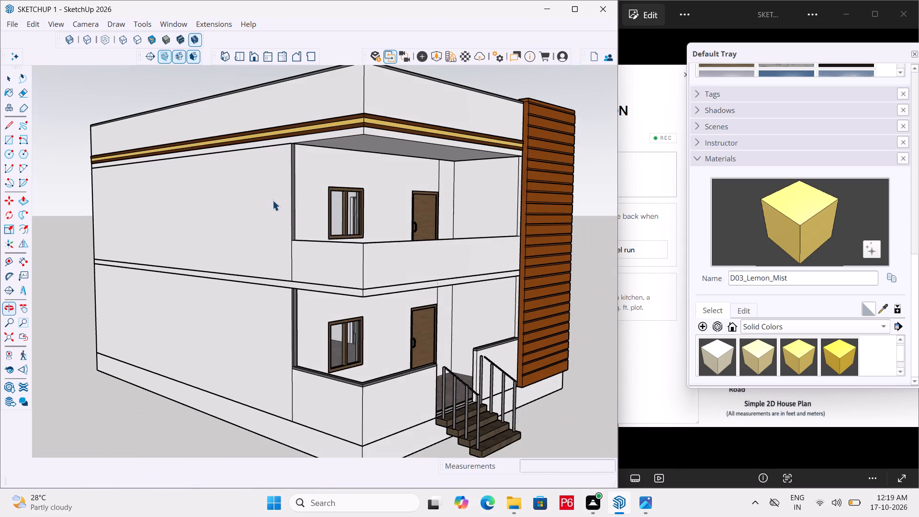
middle_drag(276, 213, 243, 243)
scroll(324, 163, up, 5)
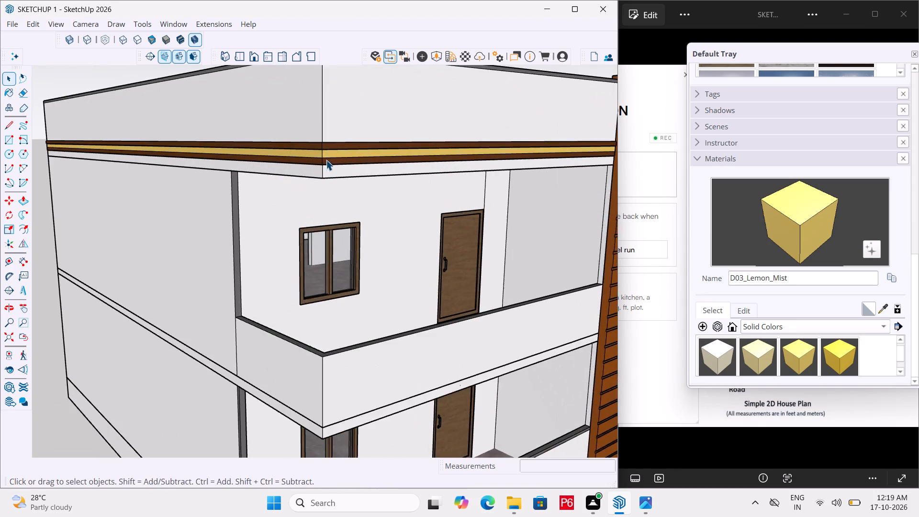
scroll(327, 157, up, 4)
click(326, 160)
scroll(244, 193, down, 6)
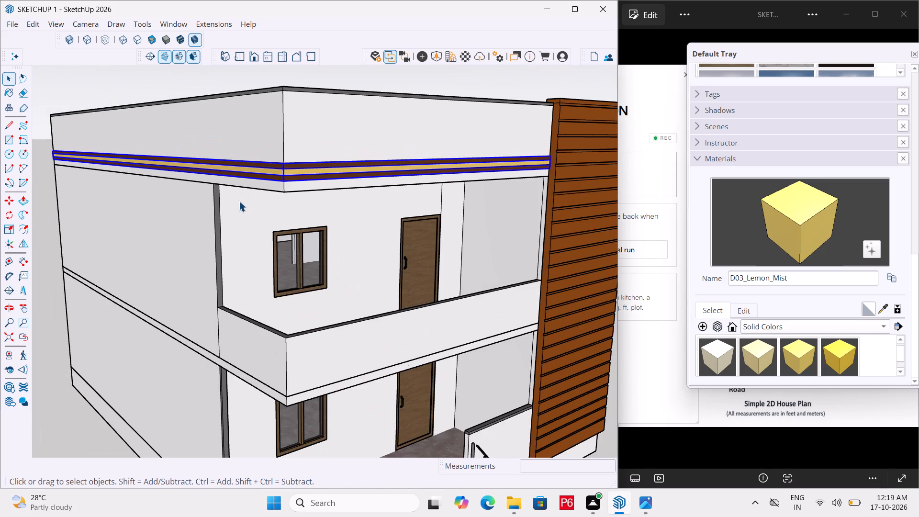
key(m)
scroll(525, 178, up, 9)
click(523, 168)
scroll(469, 166, down, 5)
middle_drag(483, 379, 426, 272)
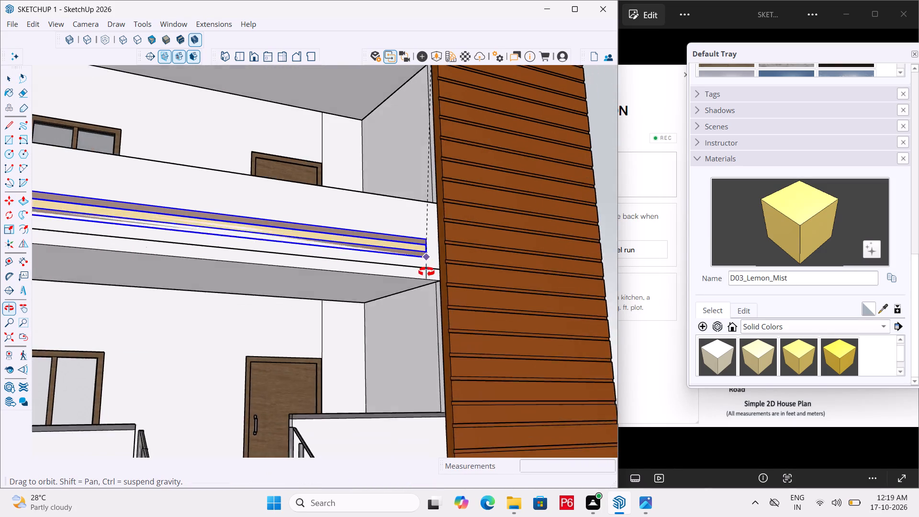
middle_drag(426, 272, 434, 291)
scroll(444, 287, up, 5)
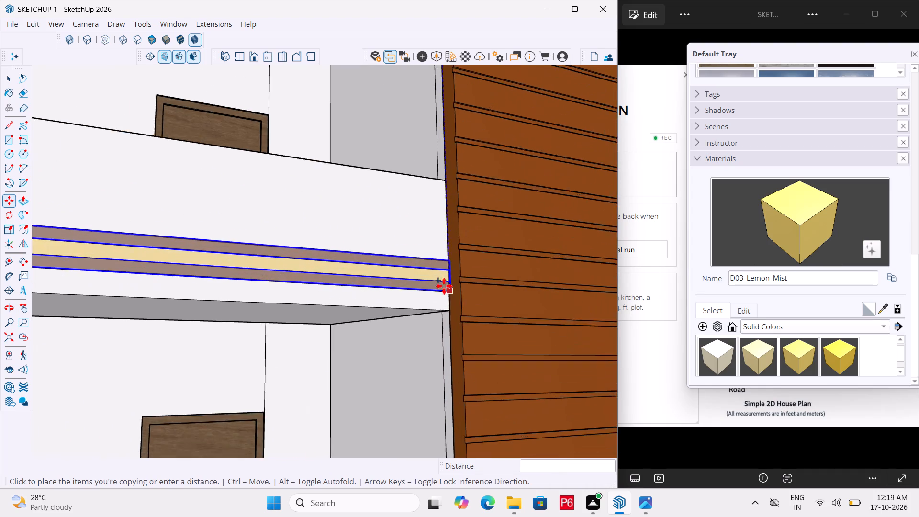
scroll(444, 286, up, 2)
click(449, 295)
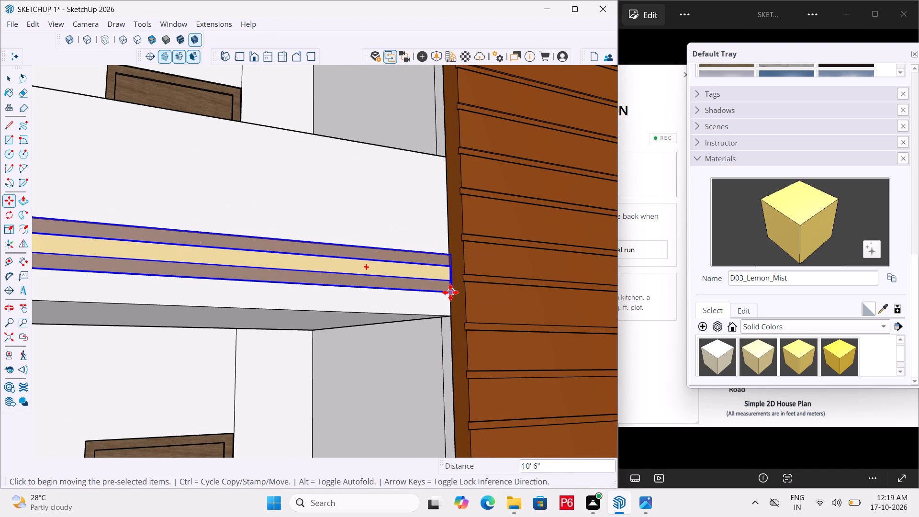
Copy the balcony band group straight down to the base of the house, at ground-floor level behind the entrance steps.
click(450, 292)
scroll(425, 187, down, 7)
scroll(456, 115, down, 7)
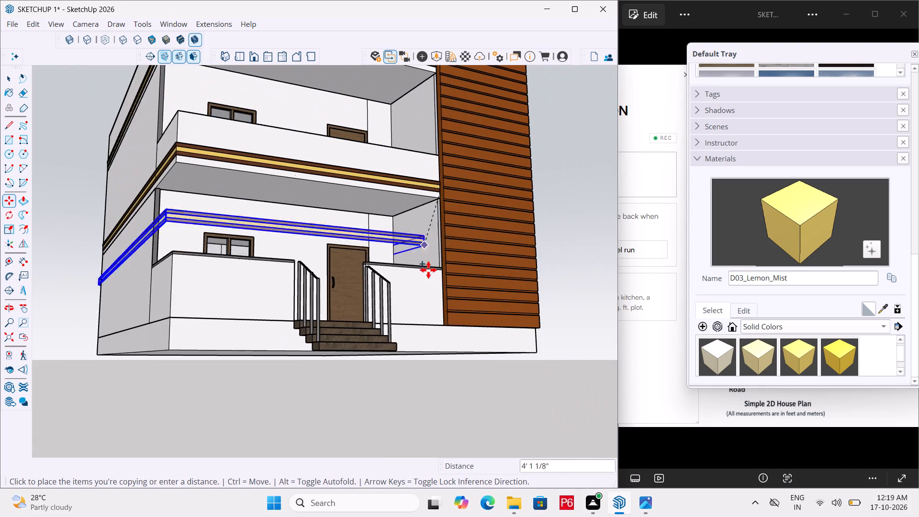
scroll(427, 296, up, 6)
click(454, 341)
scroll(384, 261, down, 1)
middle_drag(384, 261, 380, 315)
Save the model with the copied bands.
key(ctrl+s)
key(ctrl+s)
key(ctrl+s)
key(ctrl+s)
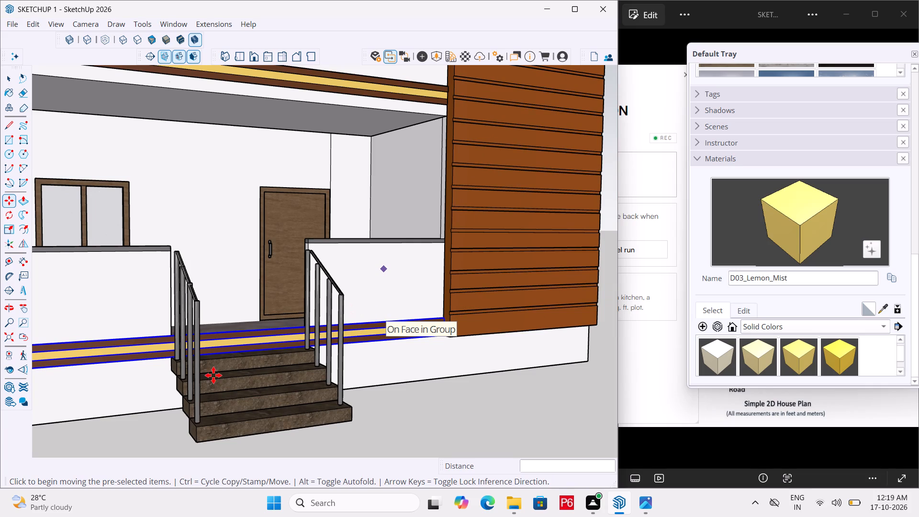
Open the base band group for editing where it crosses the entrance steps.
middle_drag(213, 375, 330, 383)
middle_drag(186, 367, 217, 375)
scroll(217, 376, up, 3)
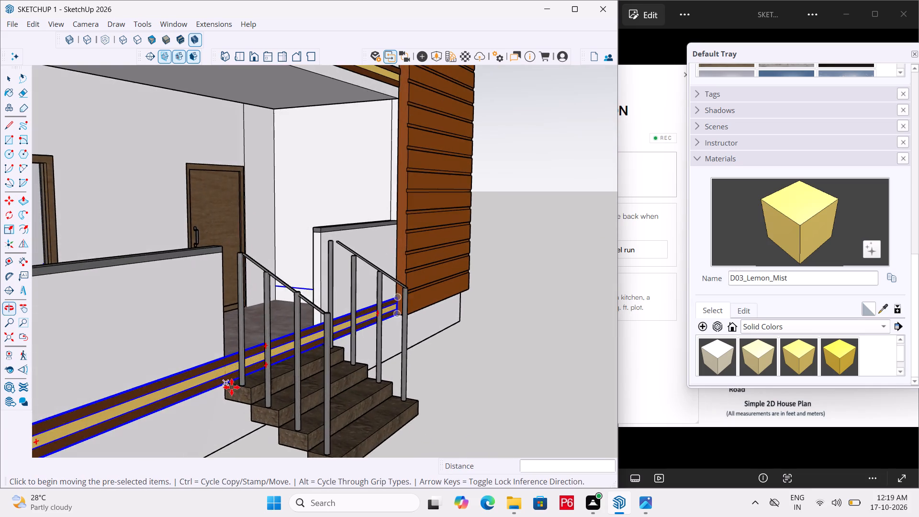
scroll(232, 387, up, 8)
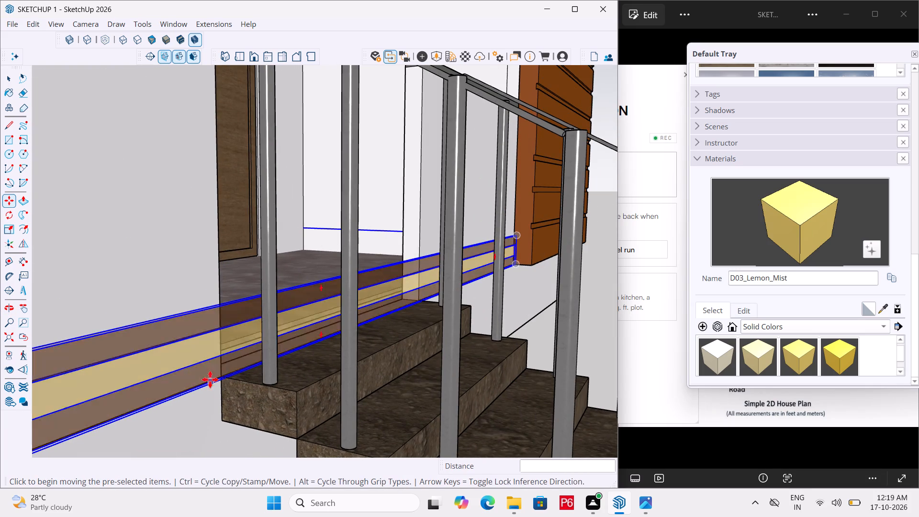
key(space)
click(167, 357)
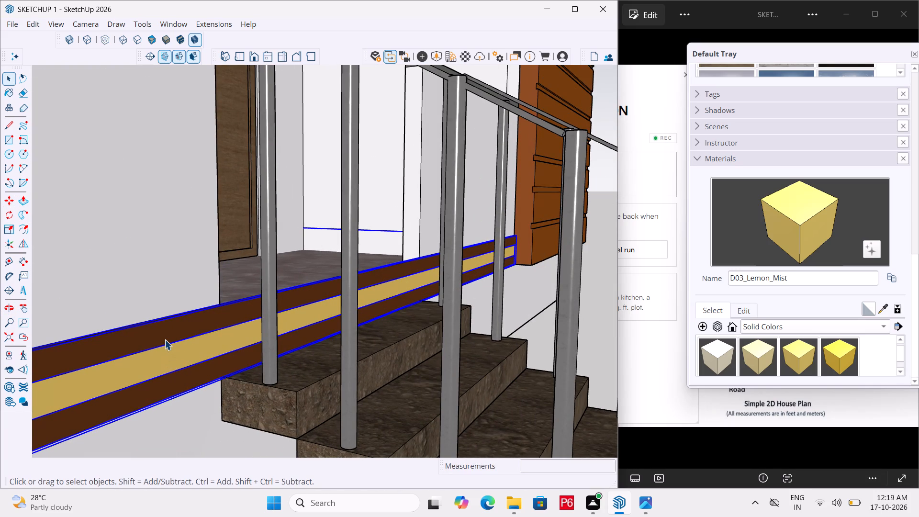
double_click(165, 339)
double_click(172, 335)
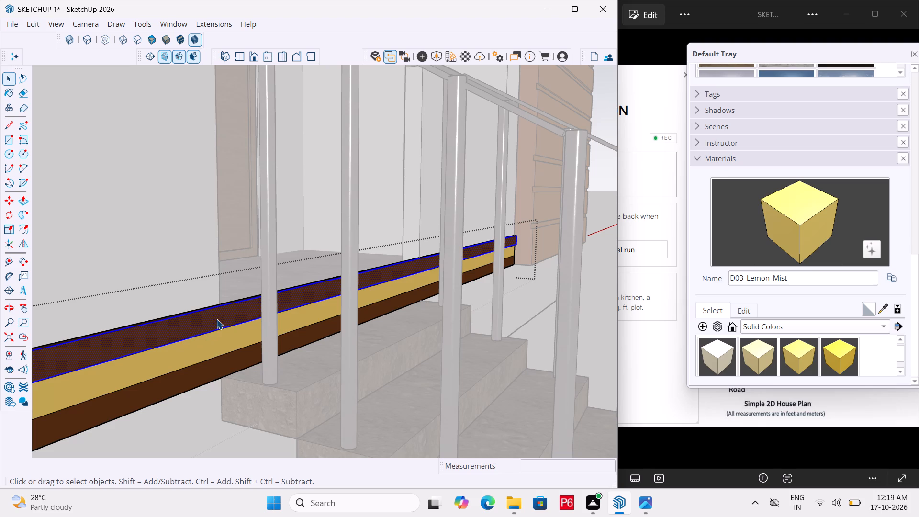
click(216, 319)
click(215, 340)
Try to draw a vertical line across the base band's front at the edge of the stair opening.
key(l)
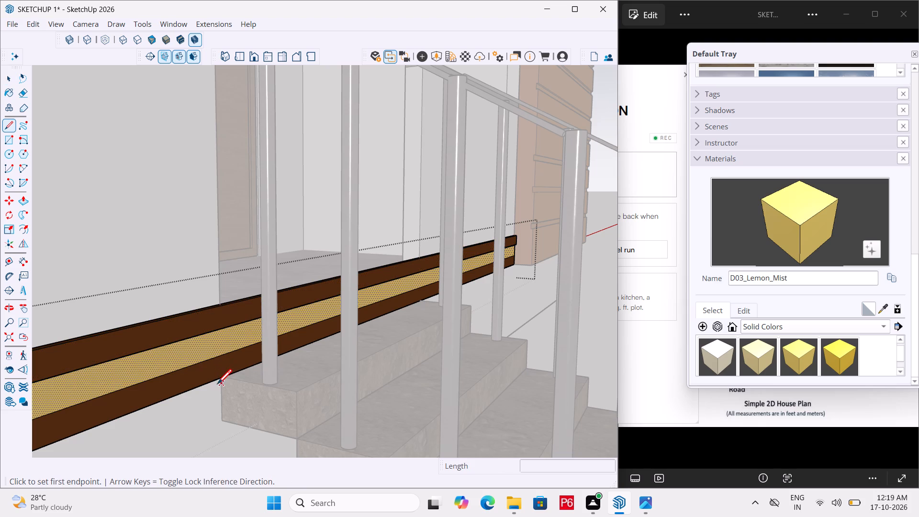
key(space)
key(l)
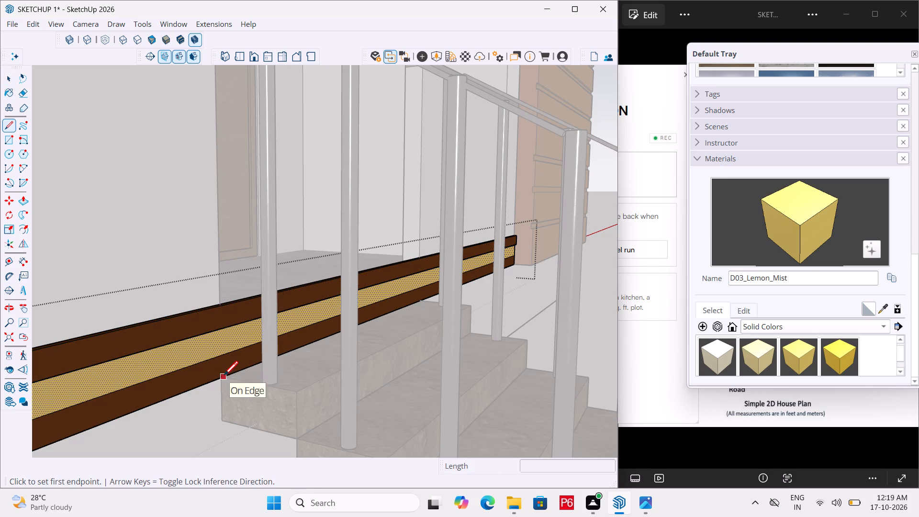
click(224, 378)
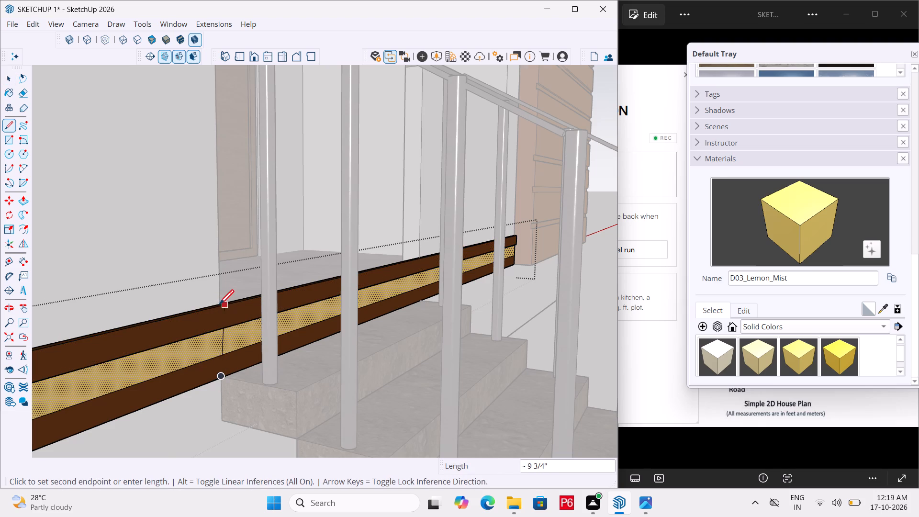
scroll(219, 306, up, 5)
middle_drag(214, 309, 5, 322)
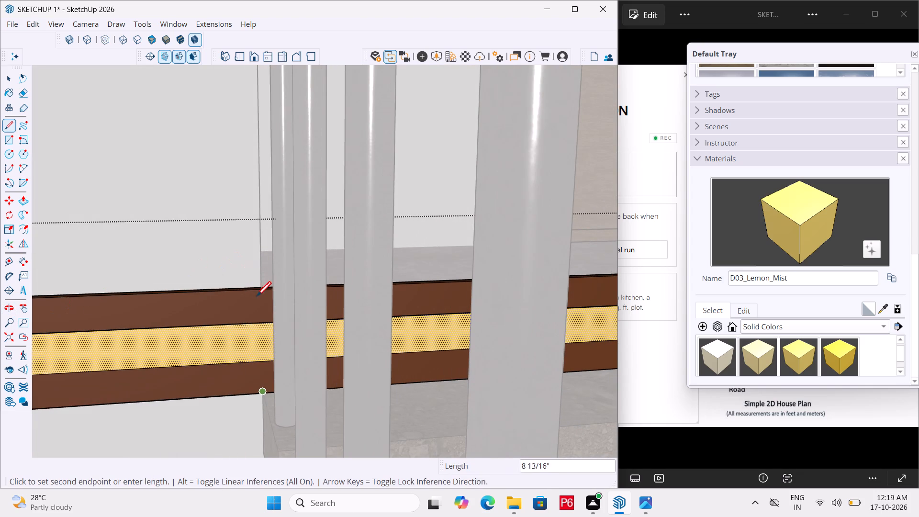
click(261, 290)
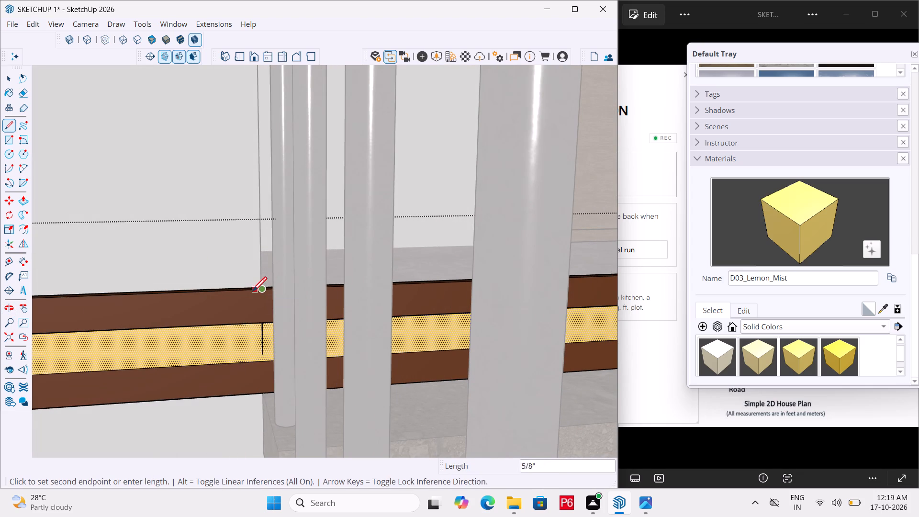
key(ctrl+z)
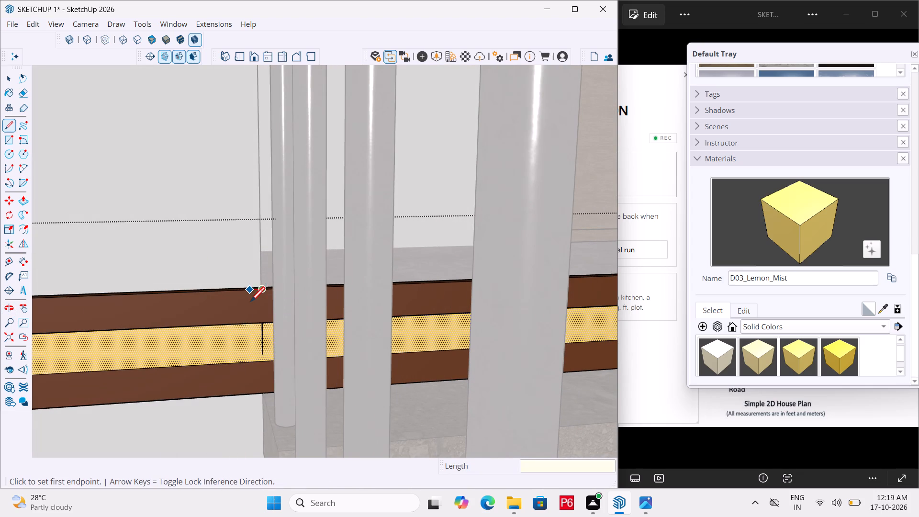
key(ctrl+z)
Draw a line about 1/2" long across the top of the base band's upper brown strip at the stair-opening edge.
middle_drag(243, 337, 323, 377)
scroll(268, 312, up, 11)
middle_drag(233, 246, 252, 265)
scroll(315, 339, up, 5)
click(311, 333)
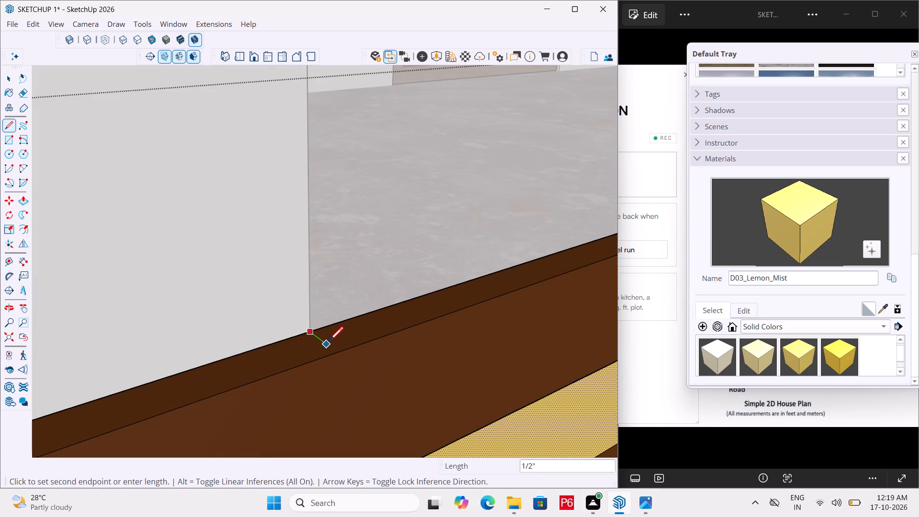
click(342, 354)
Draw a vertical line down the front of the upper brown strip from the top cut line to the yellow strip.
scroll(300, 259, down, 2)
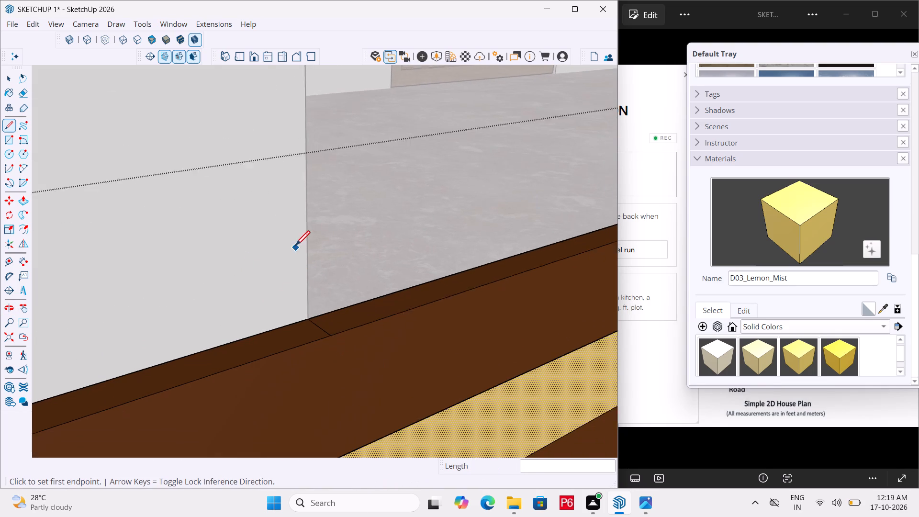
scroll(295, 247, down, 2)
click(326, 328)
scroll(321, 365, down, 3)
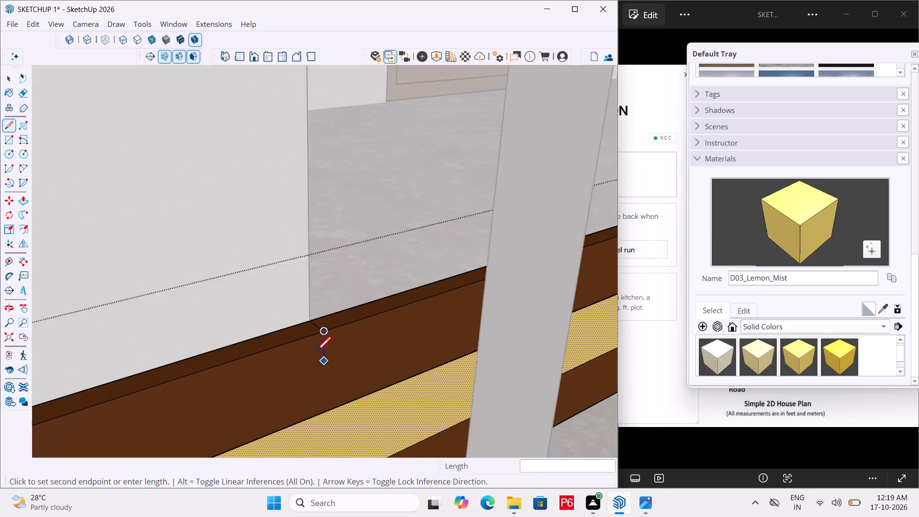
scroll(316, 353, down, 4)
click(317, 397)
scroll(250, 279, down, 3)
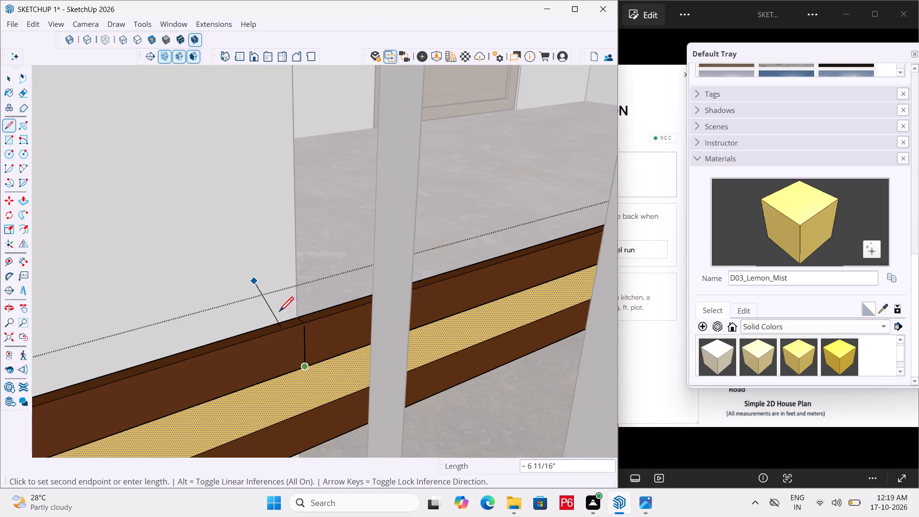
scroll(305, 334, up, 12)
click(307, 324)
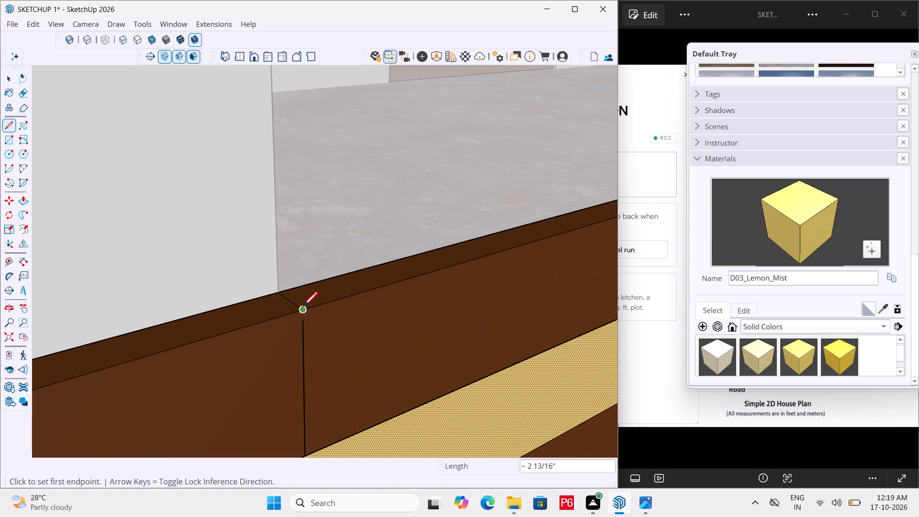
click(303, 309)
click(303, 324)
scroll(255, 219, down, 6)
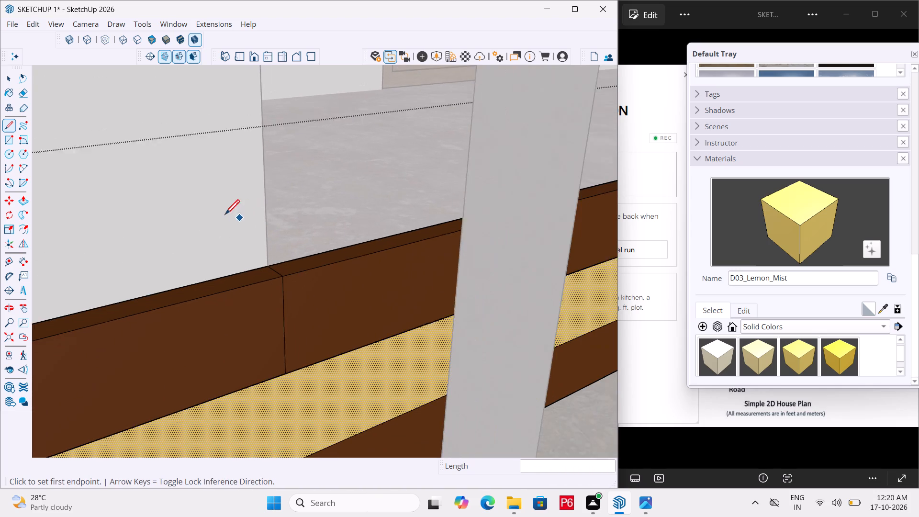
Draw a 1/2" line across the underside of the upper brown strip from the vertical cut back to the yellow face.
scroll(214, 276, down, 7)
scroll(244, 356, up, 6)
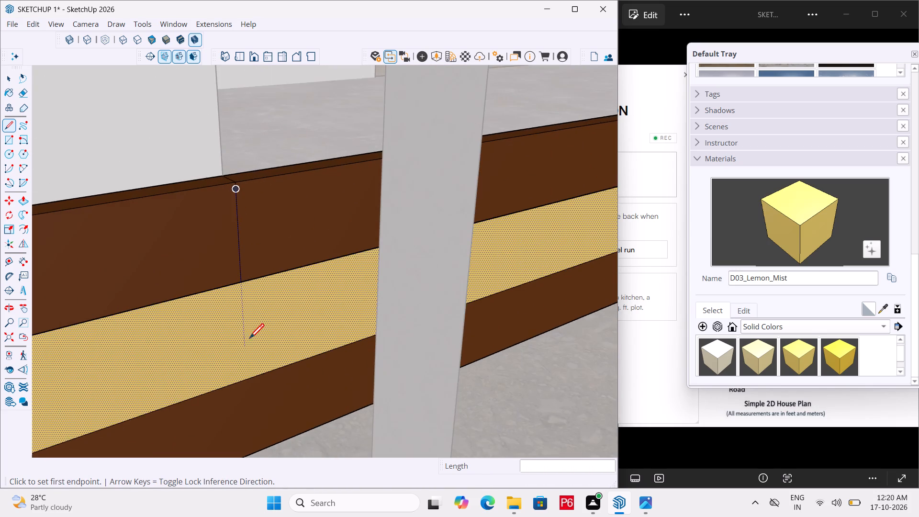
middle_drag(249, 337, 243, 150)
scroll(250, 182, up, 7)
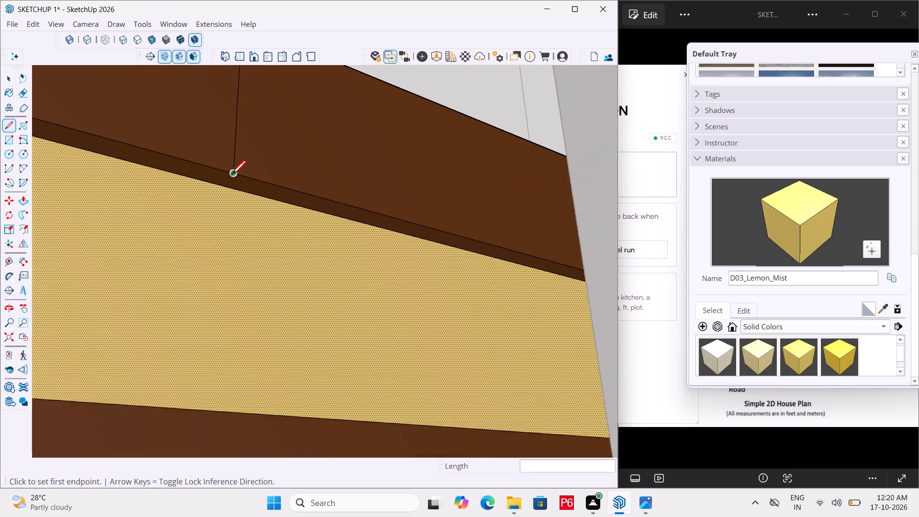
scroll(231, 177, up, 3)
click(233, 174)
click(215, 189)
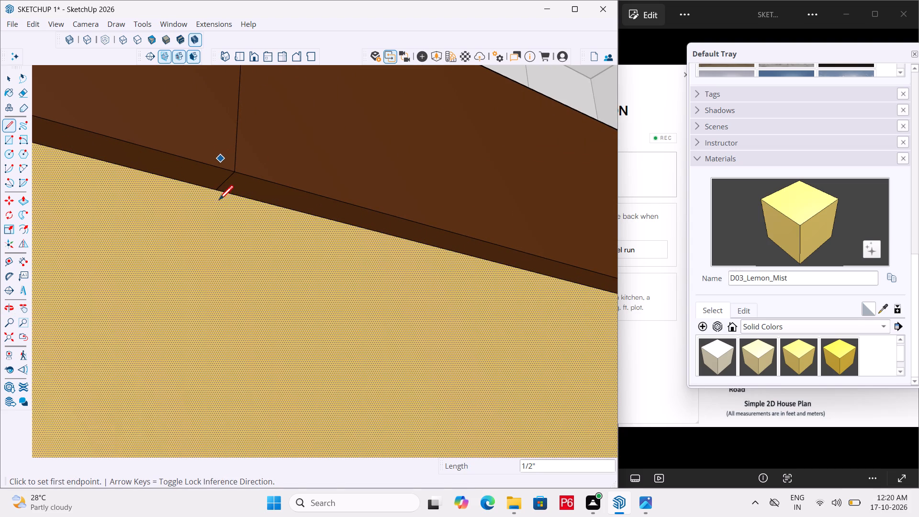
Draw a line about 3 11/16" long down the yellow strip to split it at the stair-opening edge.
drag(216, 192, 216, 209)
scroll(241, 247, down, 7)
scroll(216, 195, down, 7)
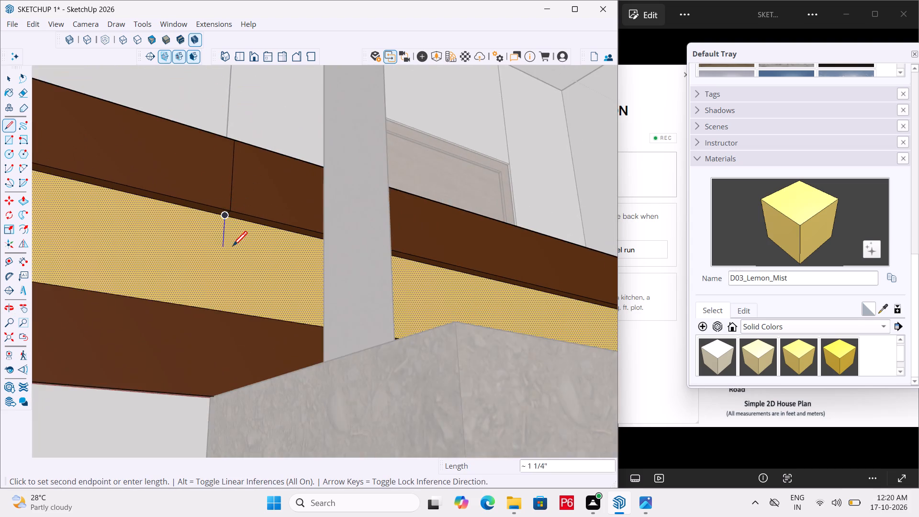
middle_drag(231, 255, 272, 465)
scroll(193, 189, up, 12)
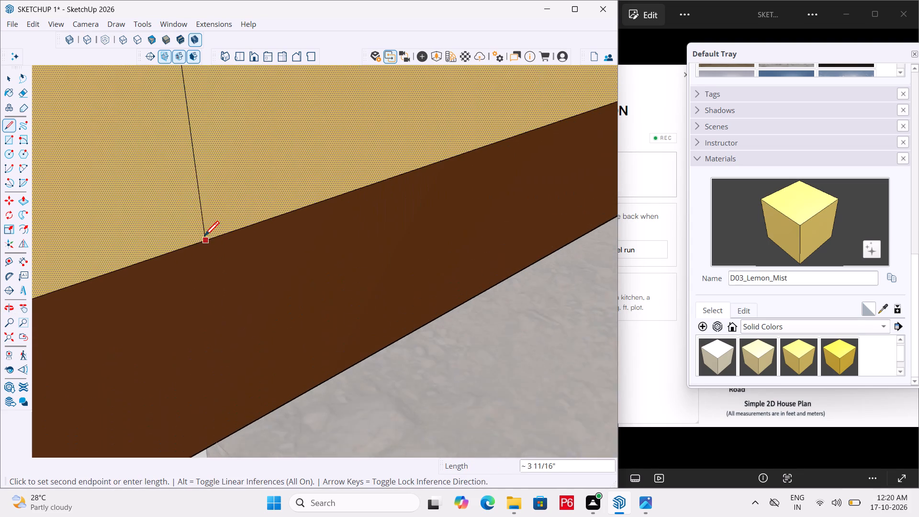
click(195, 246)
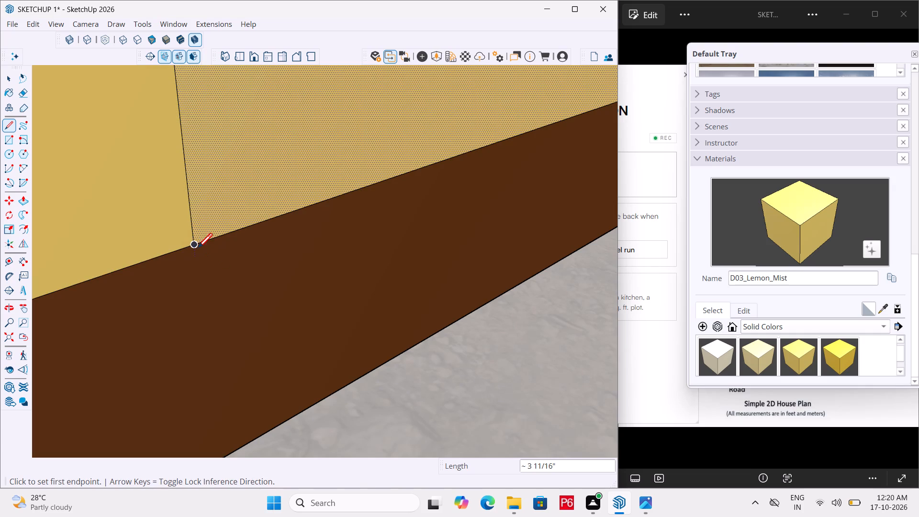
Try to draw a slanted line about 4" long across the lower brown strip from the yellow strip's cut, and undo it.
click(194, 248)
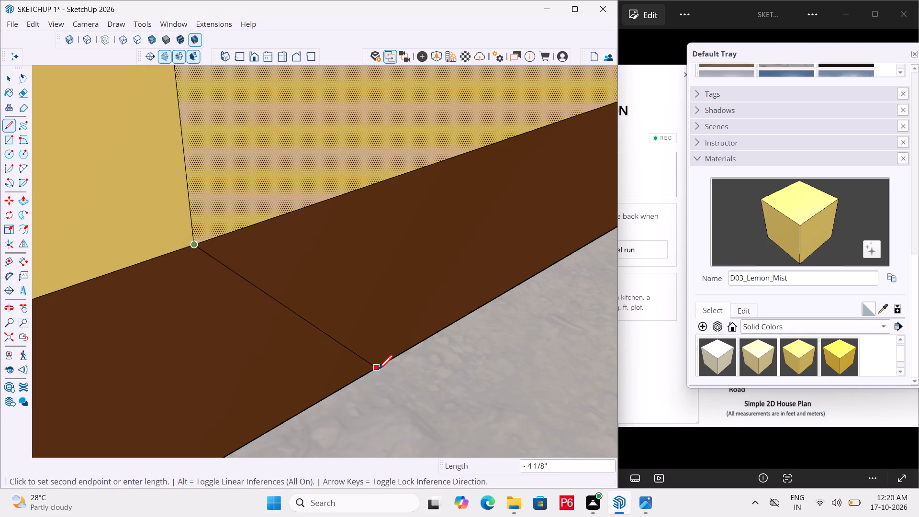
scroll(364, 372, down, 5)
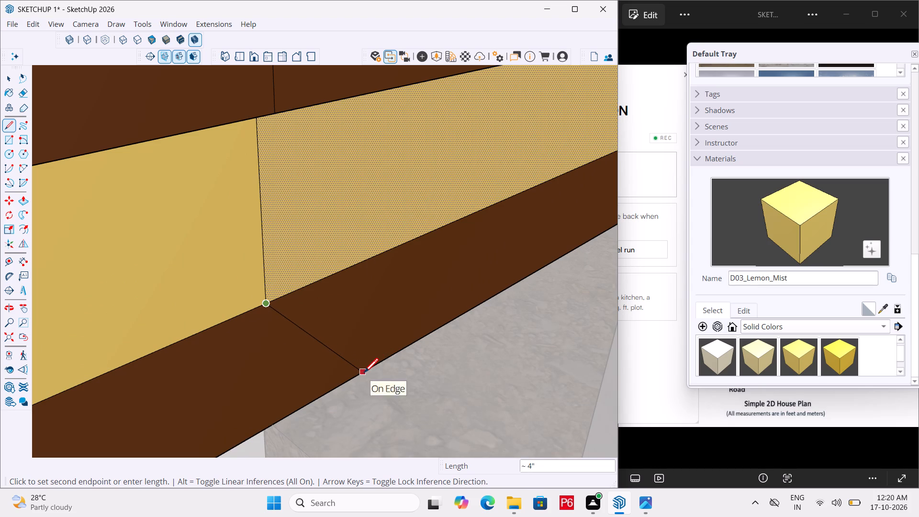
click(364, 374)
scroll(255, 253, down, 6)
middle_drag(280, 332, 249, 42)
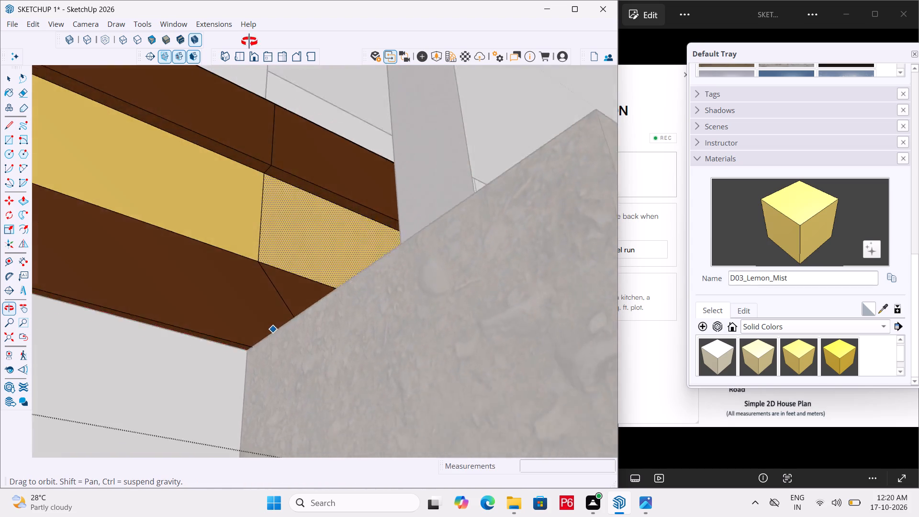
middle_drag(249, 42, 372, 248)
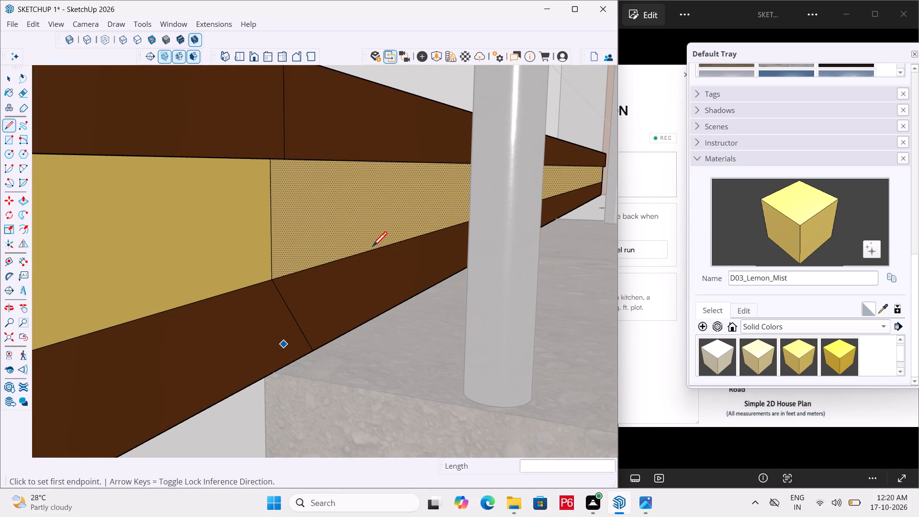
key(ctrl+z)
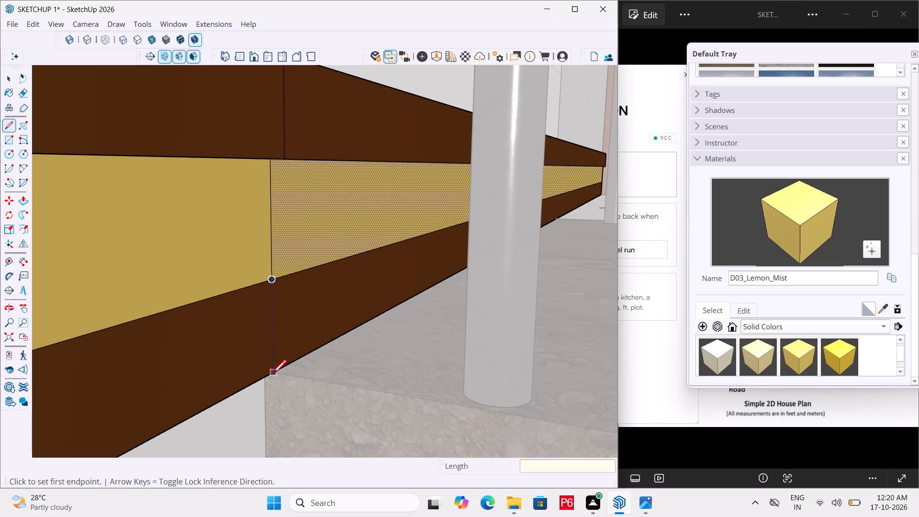
Draw a 3" vertical line down the lower brown strip's front and continue it across the strip's underside.
click(273, 281)
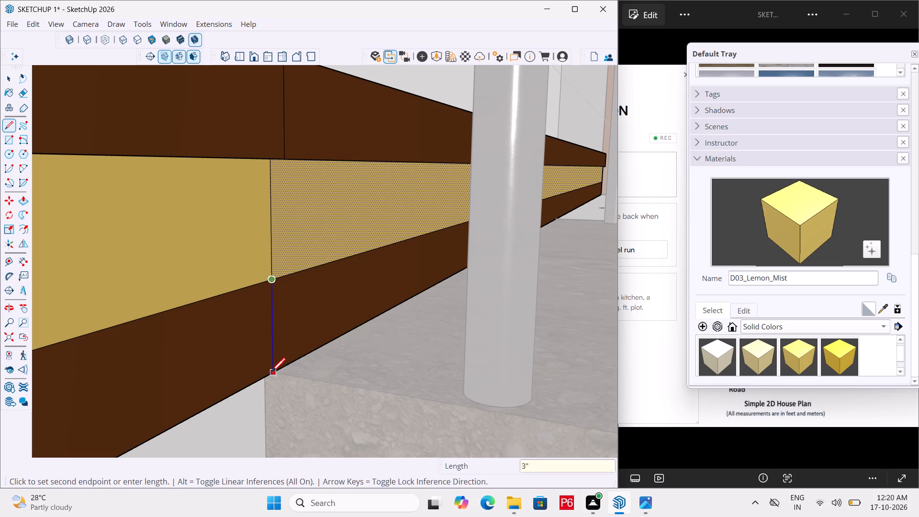
click(271, 377)
middle_drag(259, 379, 293, 171)
scroll(275, 281, up, 1)
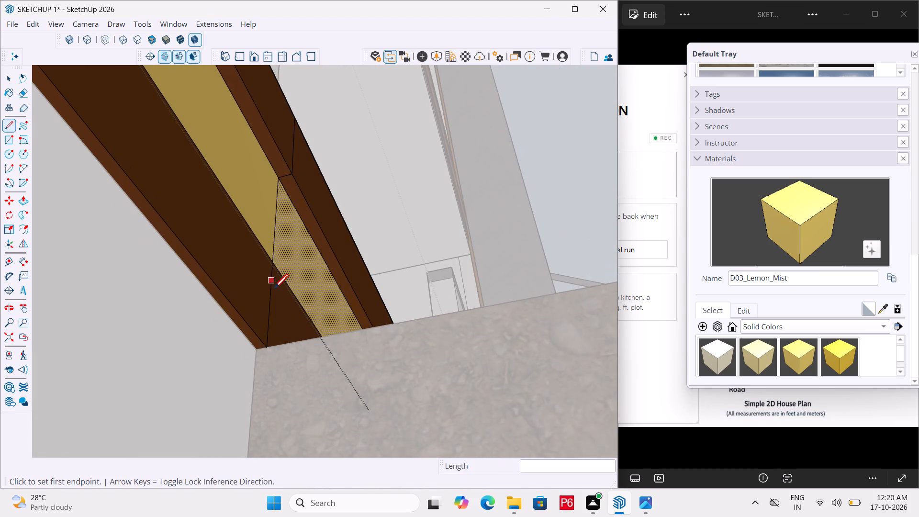
scroll(274, 290, up, 5)
click(265, 378)
click(243, 383)
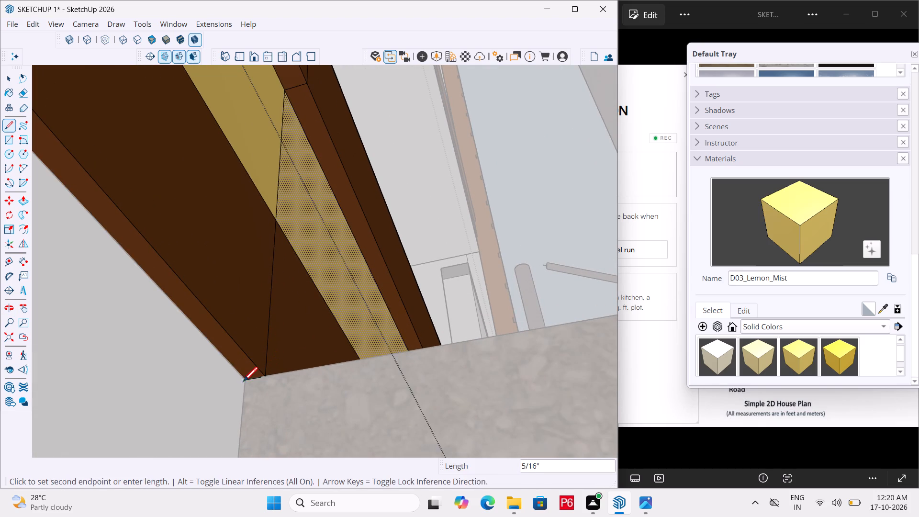
Save the model with the base band's cut lines.
scroll(270, 329, down, 4)
middle_drag(263, 341, 247, 373)
key(ctrl+s)
At the opposite edge of the entrance steps, draw a line about 3" long up the base band's lower brown strip.
scroll(251, 368, down, 7)
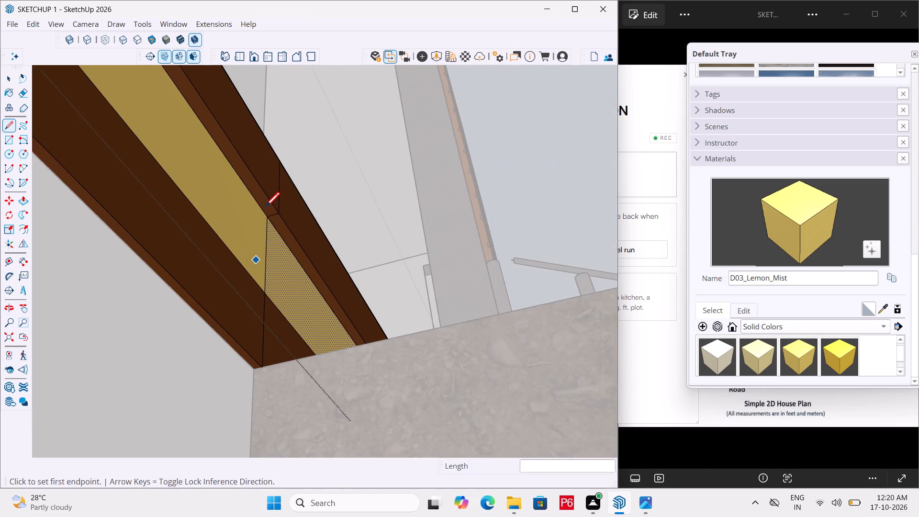
scroll(264, 230, down, 1)
middle_drag(260, 246, 188, 455)
scroll(262, 198, down, 6)
middle_drag(306, 202, 277, 310)
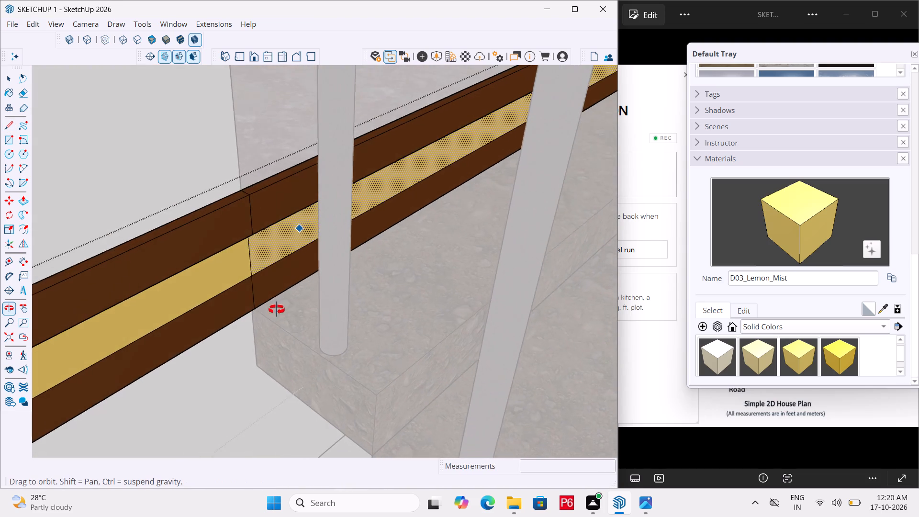
middle_drag(277, 310, 279, 306)
key(p)
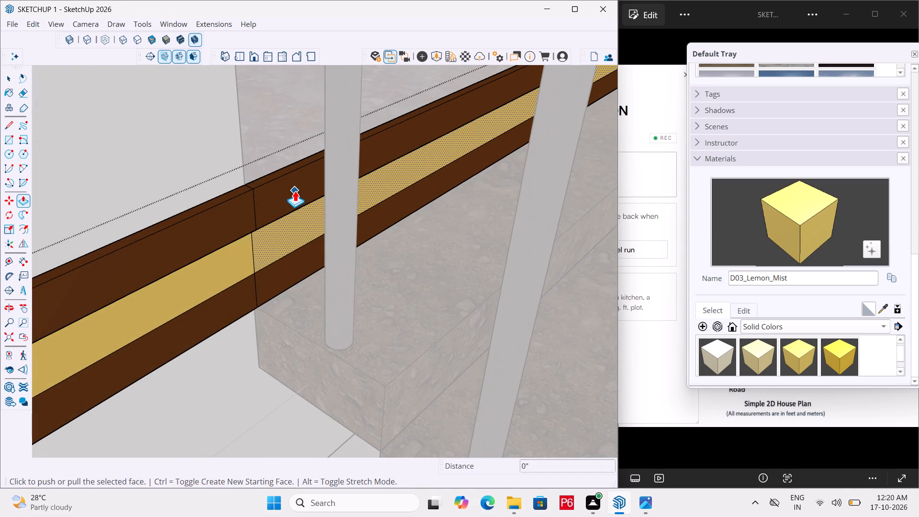
scroll(178, 253, down, 13)
middle_drag(433, 221, 237, 206)
scroll(125, 145, down, 6)
middle_drag(409, 191, 179, 164)
scroll(489, 247, up, 10)
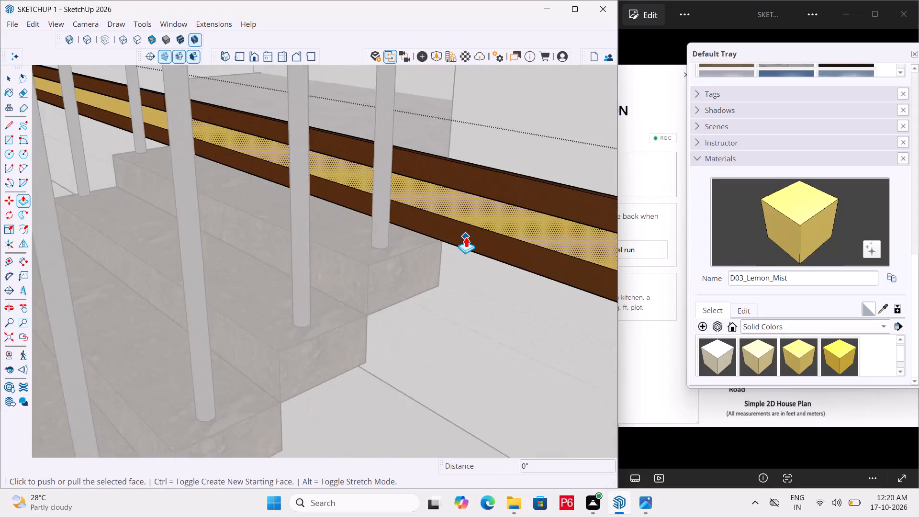
scroll(466, 236, up, 3)
key(l)
scroll(448, 237, up, 3)
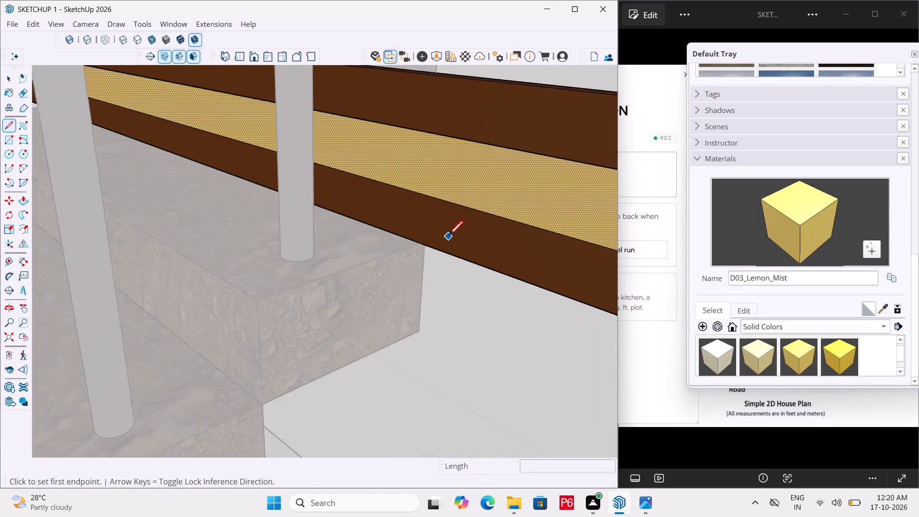
scroll(448, 237, up, 2)
drag(417, 247, 419, 237)
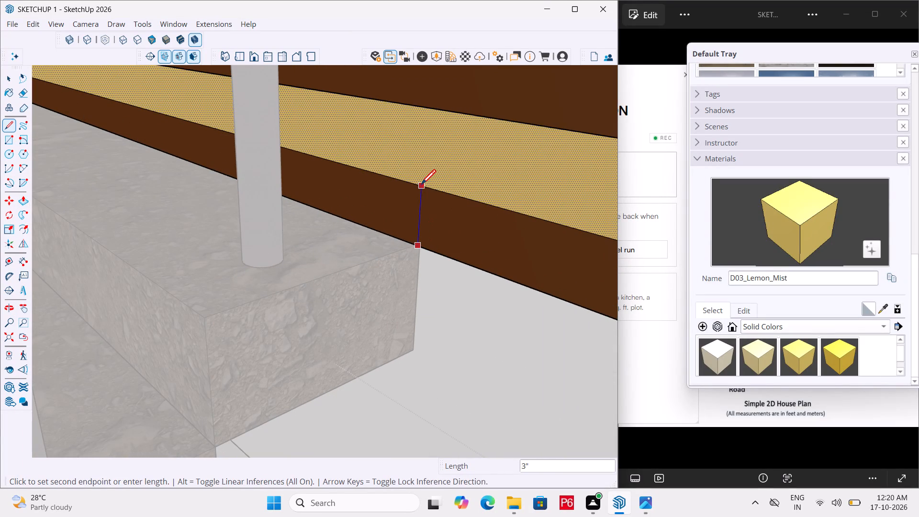
middle_drag(422, 191, 384, 245)
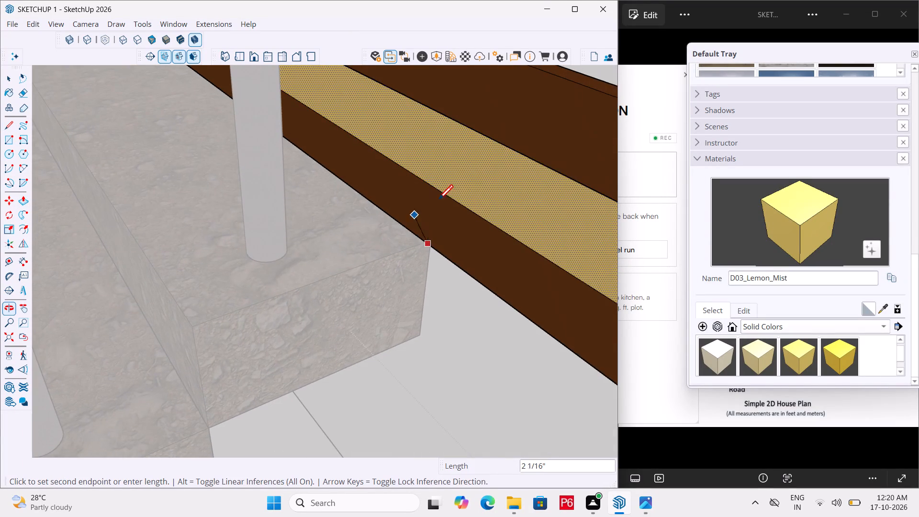
scroll(471, 185, up, 5)
scroll(423, 181, up, 10)
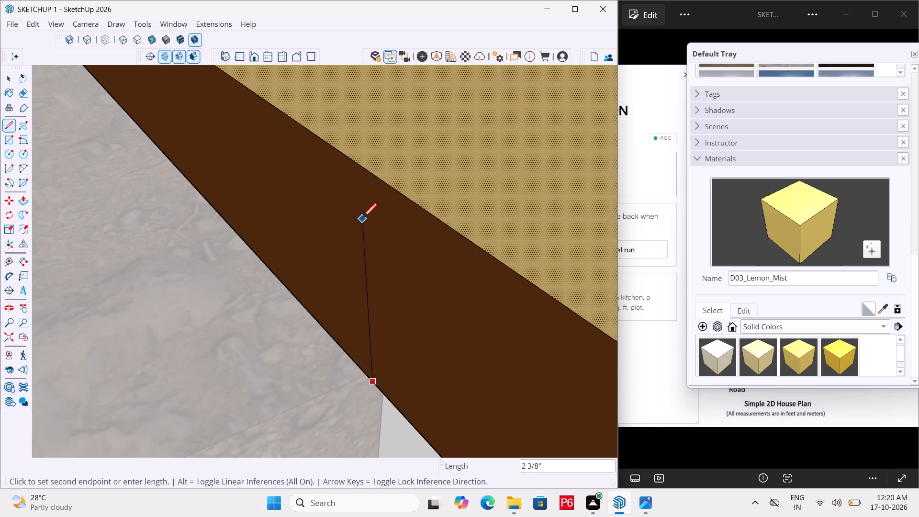
scroll(394, 203, down, 1)
click(402, 199)
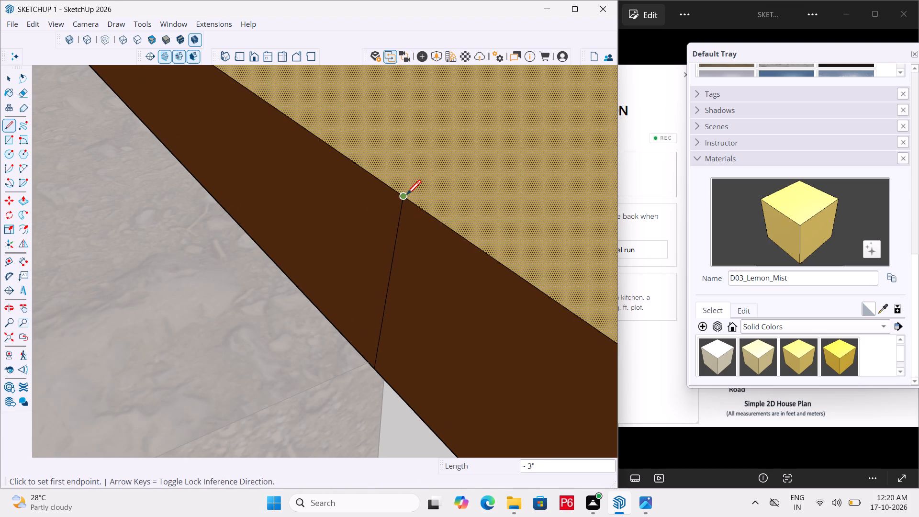
Continue the cut with a line about 3 11/16" long up the yellow strip to the upper brown strip.
middle_drag(438, 200, 332, 194)
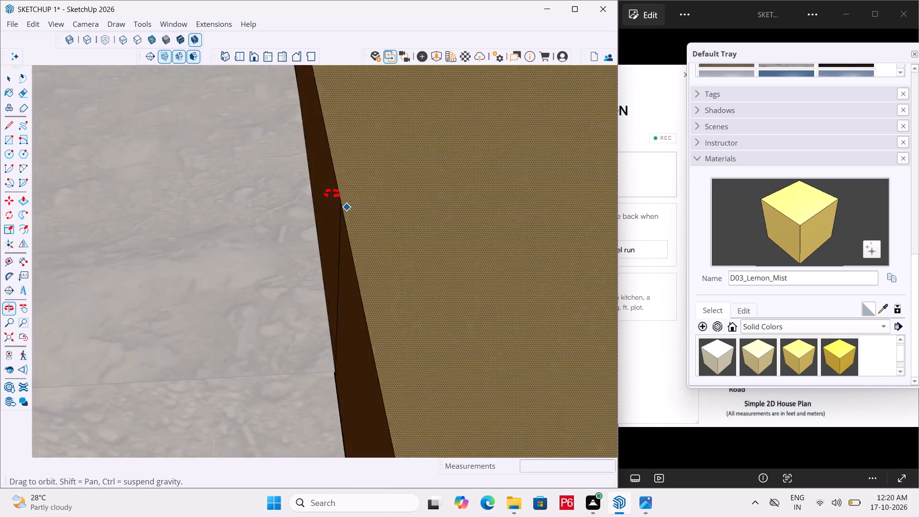
middle_drag(332, 194, 437, 217)
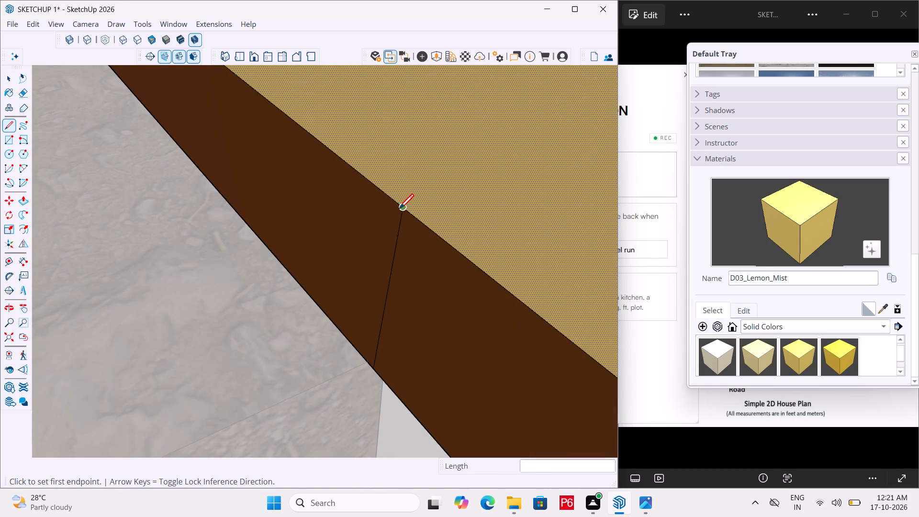
drag(400, 210, 403, 198)
scroll(342, 185, down, 7)
scroll(366, 233, down, 5)
middle_drag(391, 171, 415, 90)
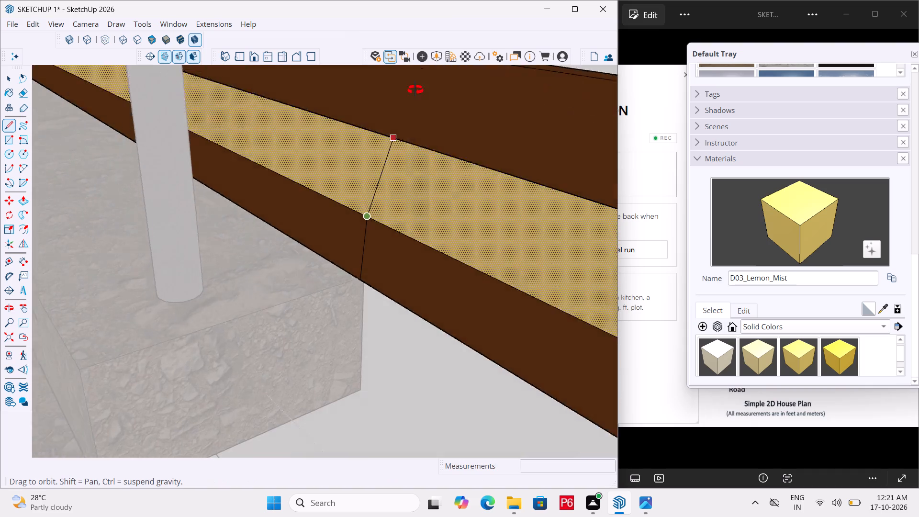
middle_drag(415, 90, 438, 22)
scroll(333, 146, up, 6)
scroll(399, 102, up, 3)
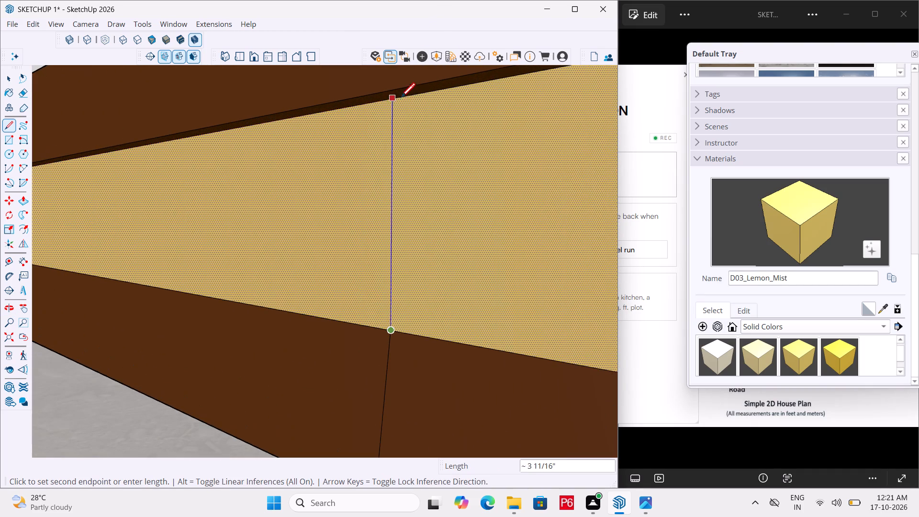
click(406, 99)
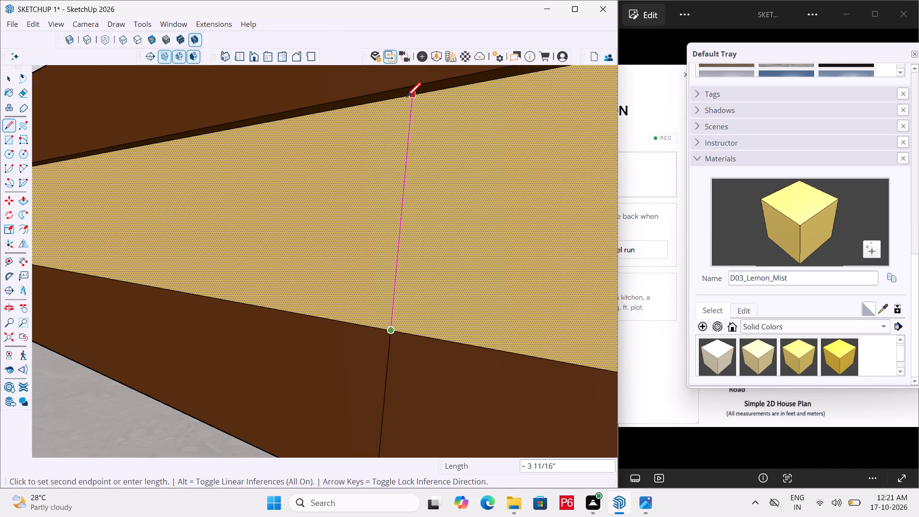
scroll(387, 90, down, 4)
middle_drag(387, 90, 371, 156)
scroll(415, 276, down, 5)
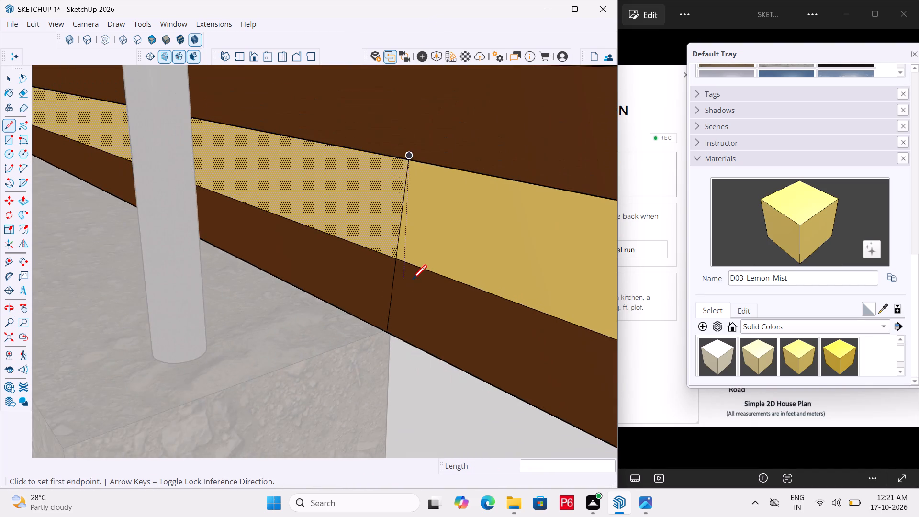
Continue the cut with a line about 1/2" long across the underside of the upper brown strip.
middle_drag(411, 283, 359, 67)
scroll(407, 145, up, 6)
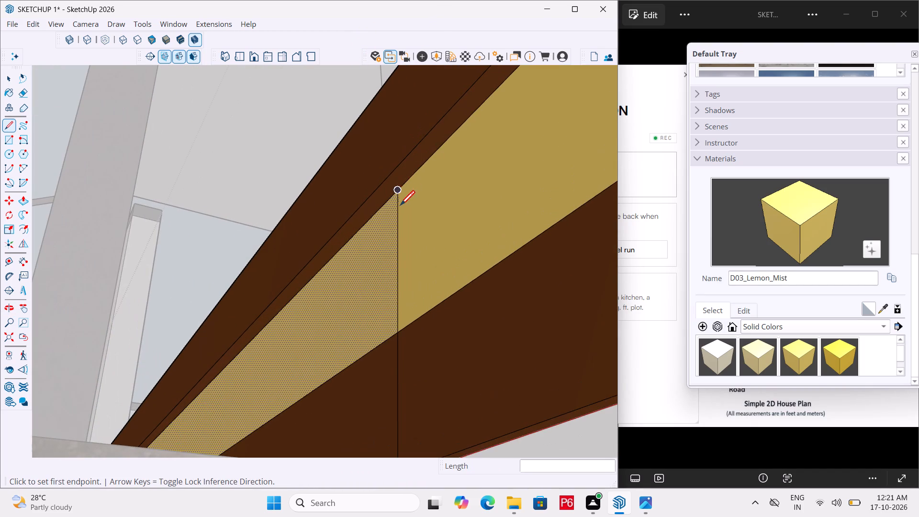
click(381, 181)
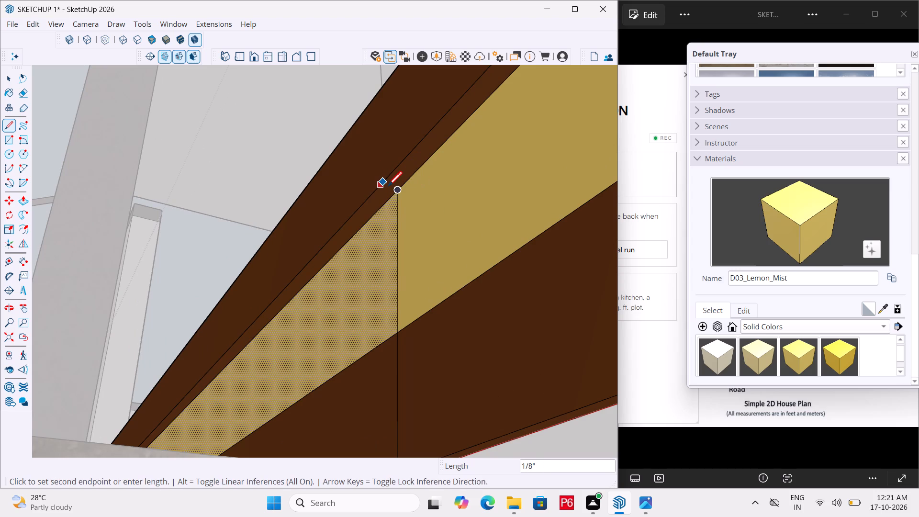
drag(394, 190, 387, 180)
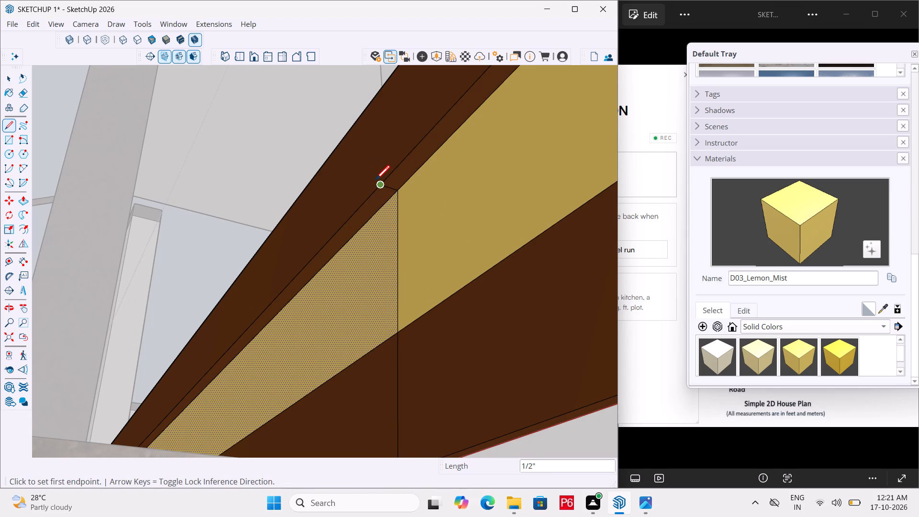
Draw a 3" vertical line up the front of the upper brown strip from the end of the underside cut.
drag(378, 184, 379, 159)
scroll(376, 114, down, 2)
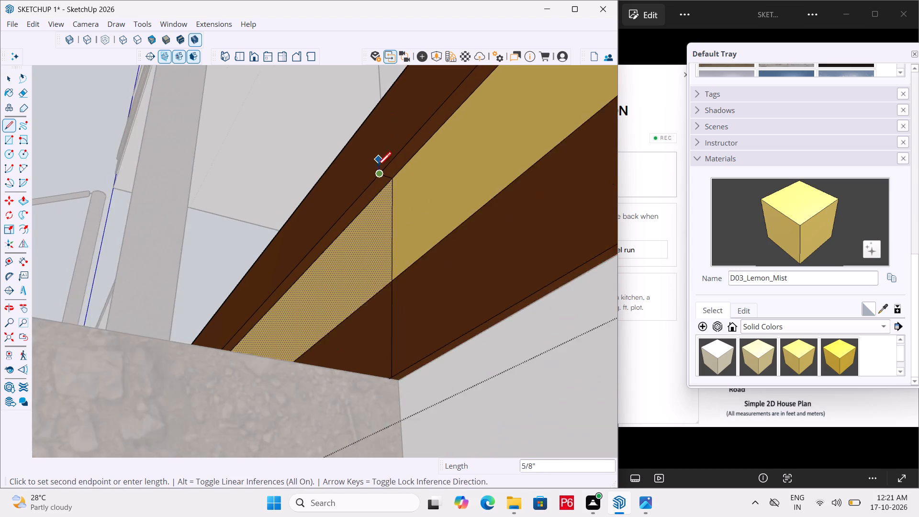
scroll(377, 168, down, 4)
middle_drag(377, 170, 371, 244)
scroll(377, 259, down, 4)
middle_drag(388, 92, 395, 180)
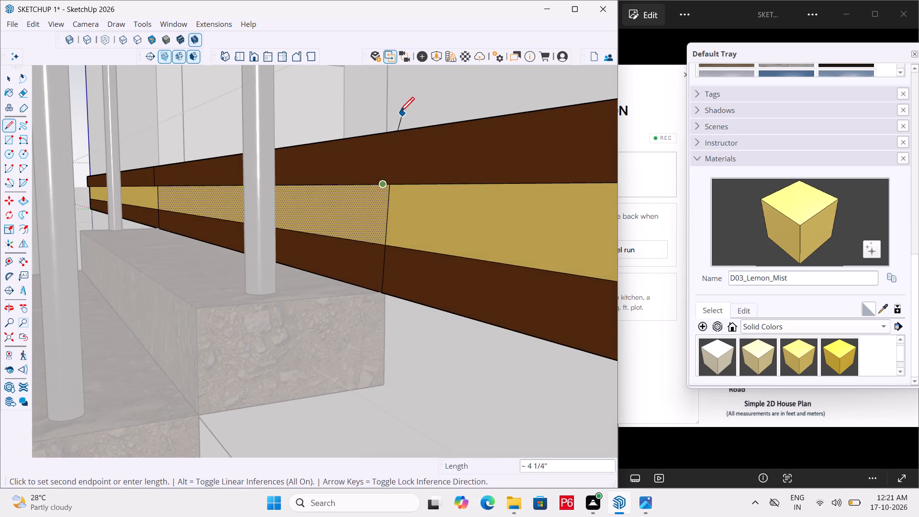
scroll(393, 112, up, 3)
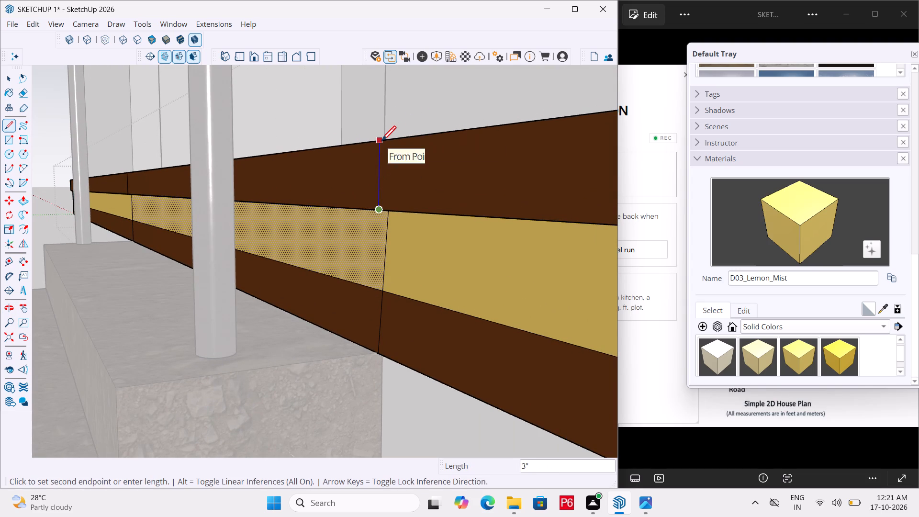
click(381, 142)
Finish the cut with a line about 13/16" long across the top of the upper brown strip.
middle_drag(426, 135, 88, 362)
middle_drag(129, 338, 258, 344)
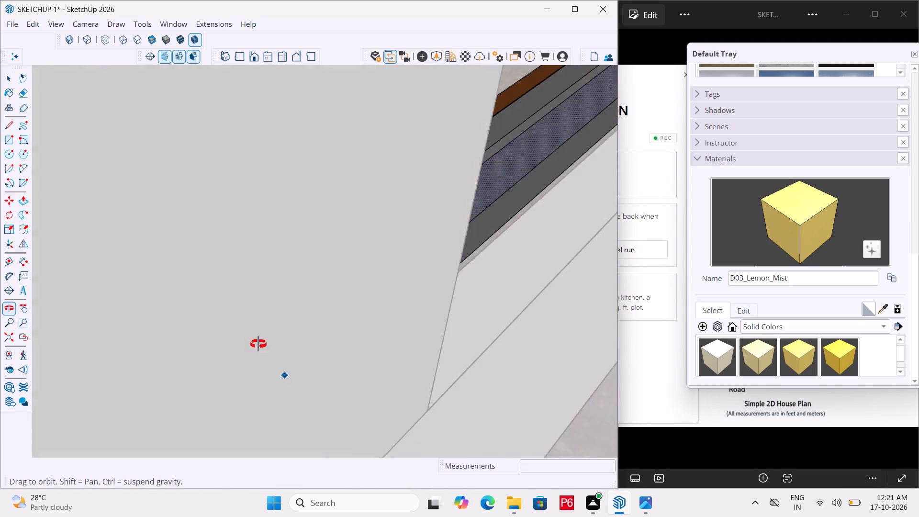
middle_drag(258, 344, 581, 366)
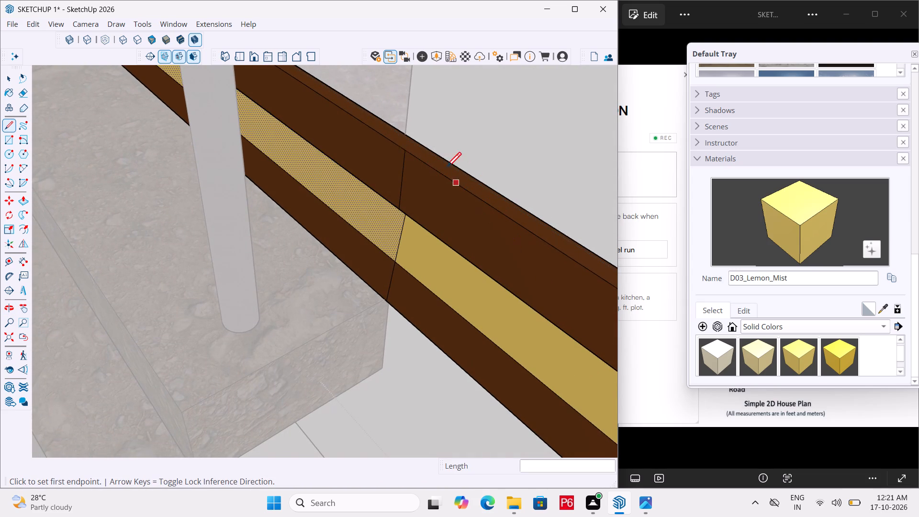
scroll(444, 166, up, 5)
drag(390, 153, 398, 145)
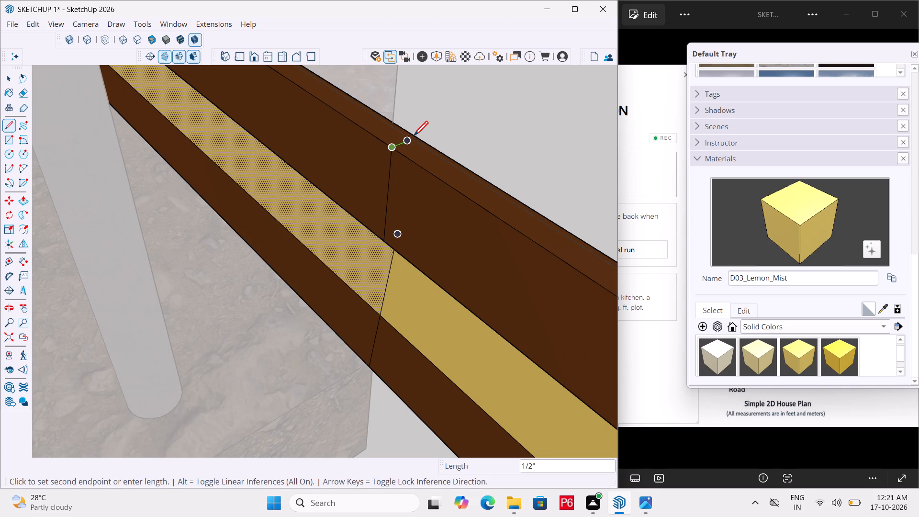
click(415, 136)
Save the model with the second cut line around the base band.
key(ctrl+s)
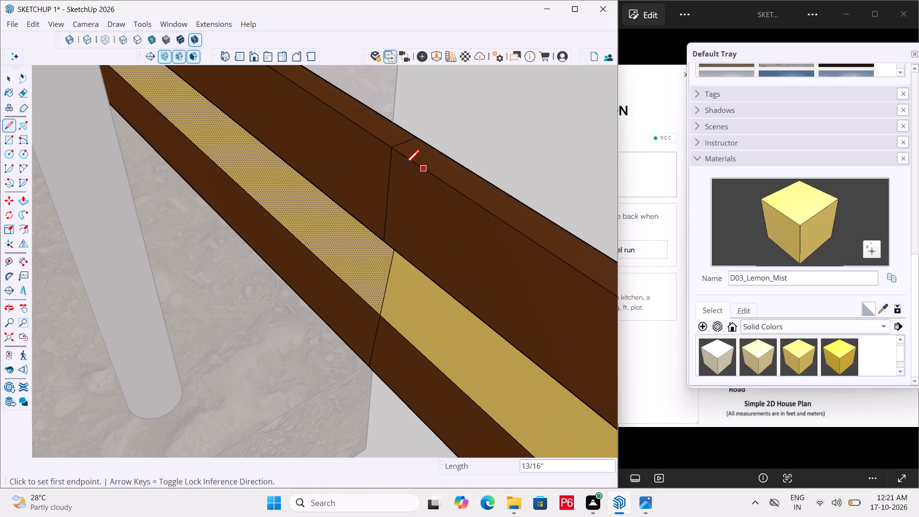
key(ctrl+s)
key(ctrl+s)
Push the upper brown strip's front face between the two cuts back 1/2" toward the wall.
ctrl+scroll(399, 153, down, 6)
scroll(407, 164, down, 3)
middle_drag(407, 164, 414, 134)
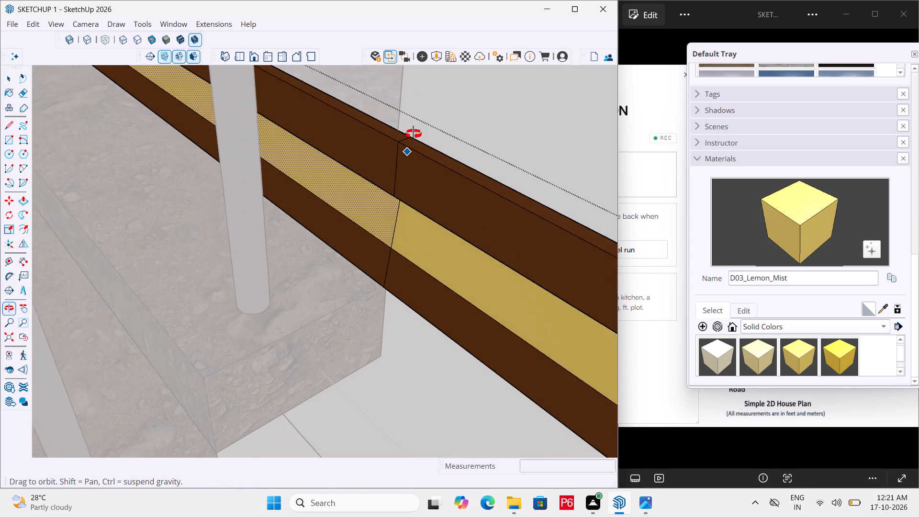
middle_drag(414, 134, 465, 111)
scroll(443, 106, down, 6)
scroll(408, 159, down, 7)
scroll(422, 199, down, 4)
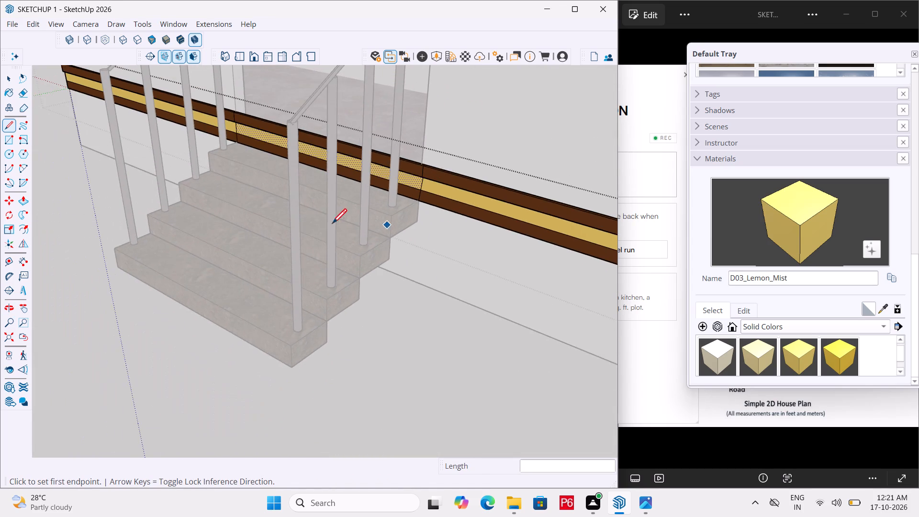
middle_drag(329, 225, 415, 193)
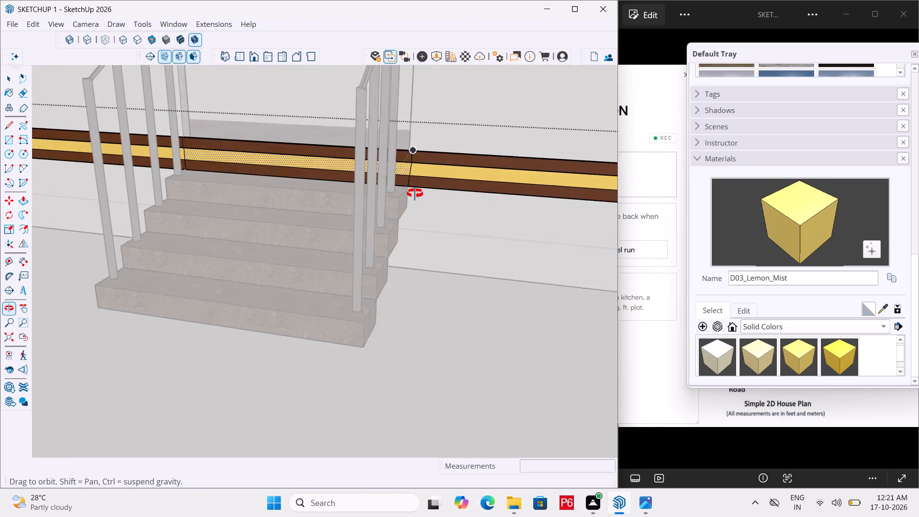
middle_drag(415, 193, 322, 192)
key(Escape)
key(space)
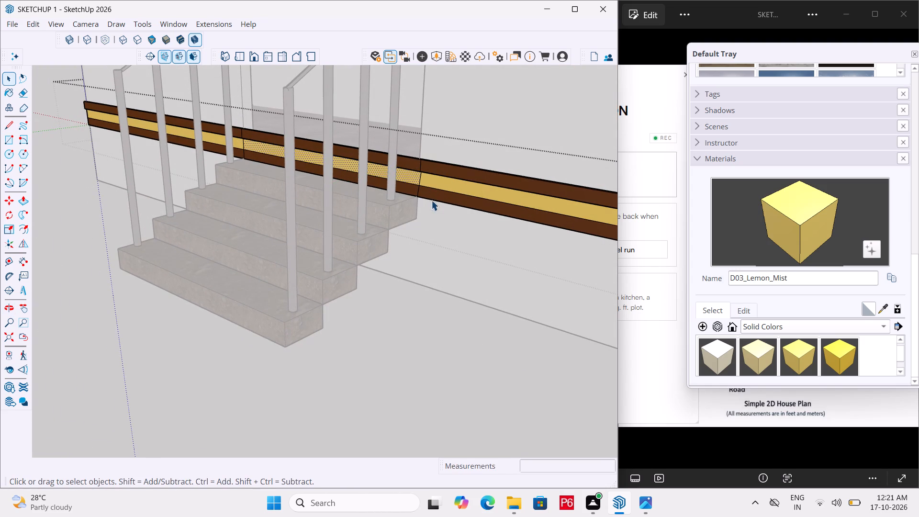
scroll(430, 195, up, 11)
scroll(402, 153, down, 5)
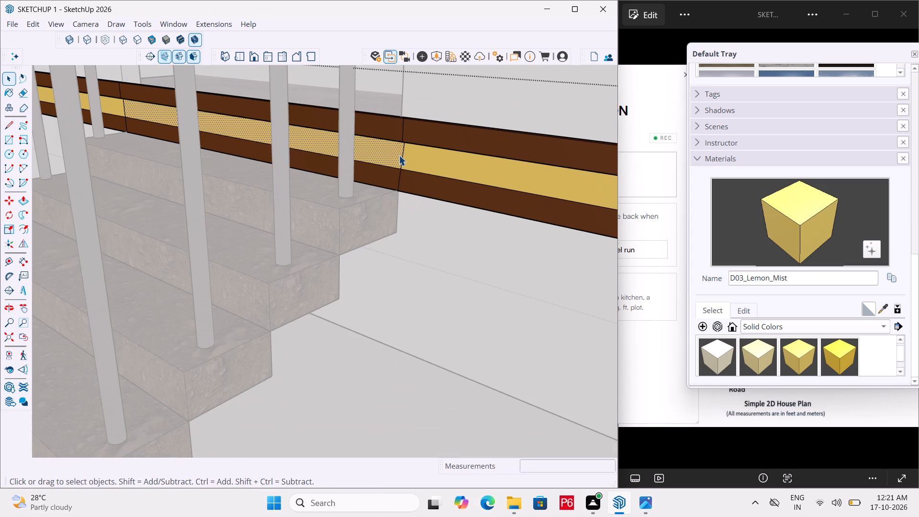
key(p)
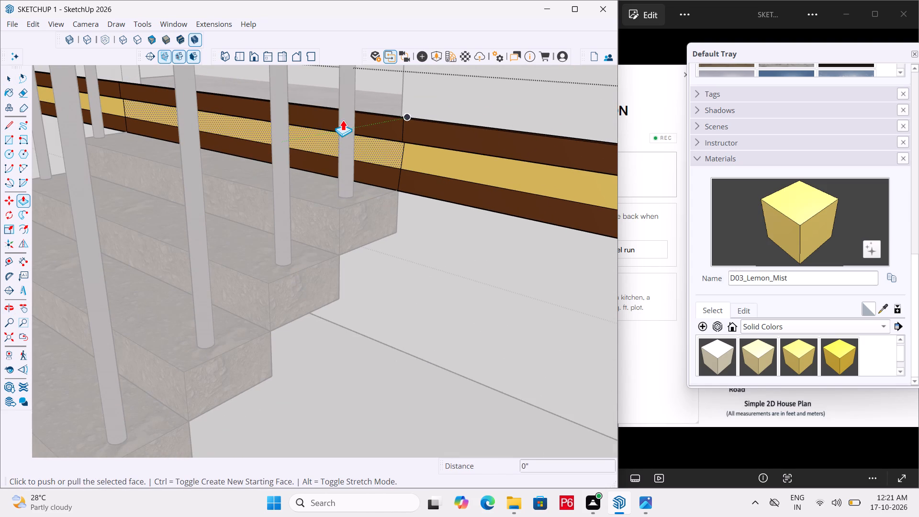
scroll(387, 107, up, 4)
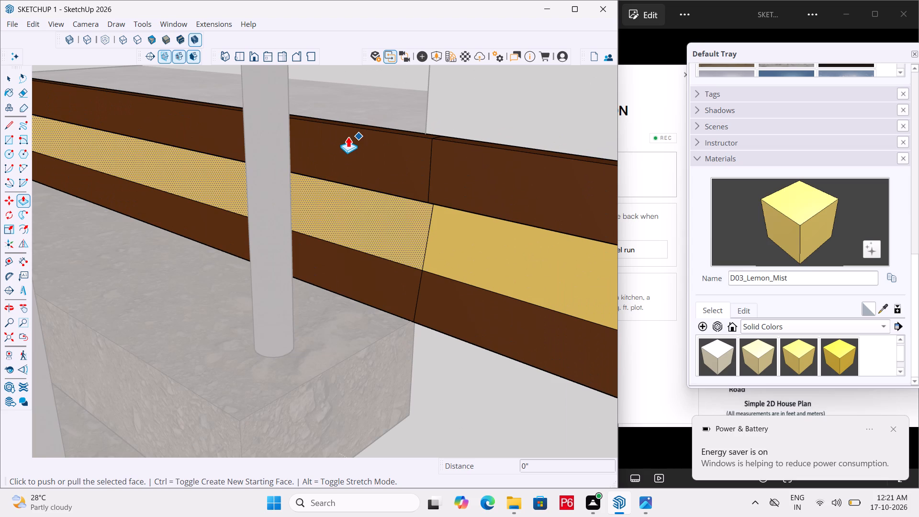
key(space)
click(322, 152)
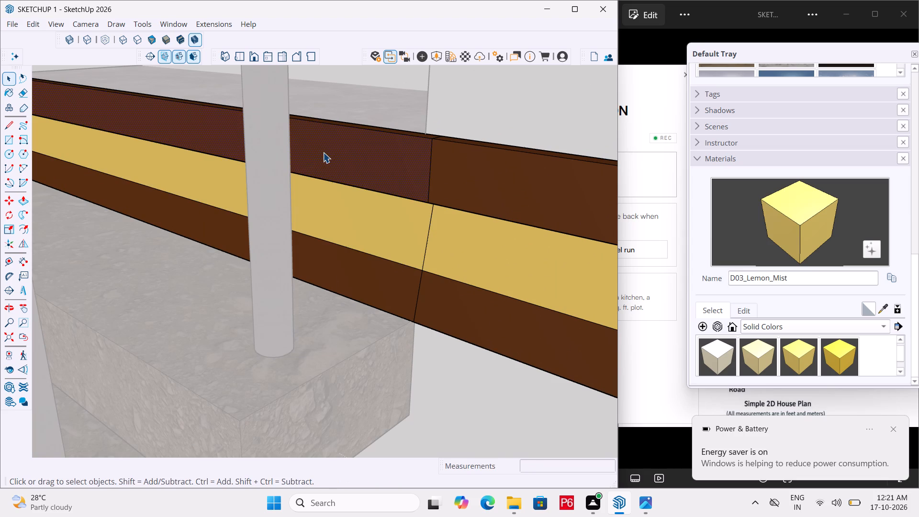
key(p)
click(323, 152)
click(359, 126)
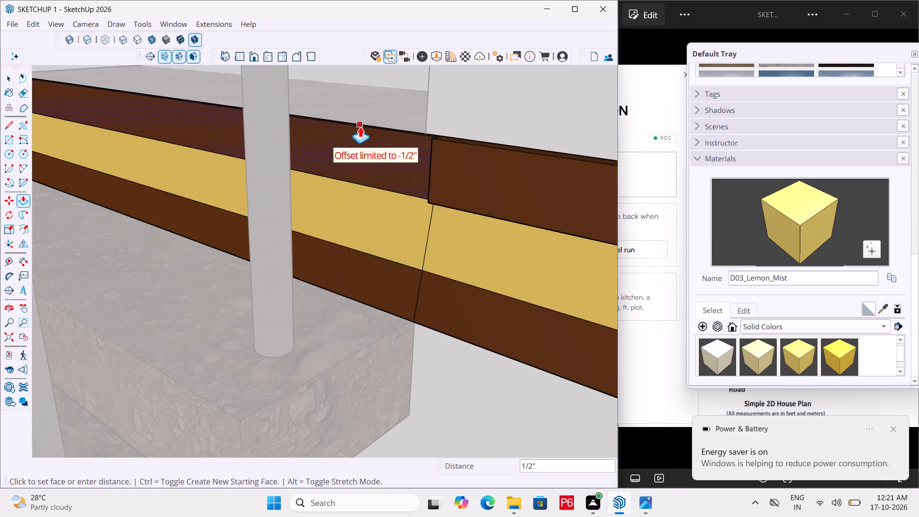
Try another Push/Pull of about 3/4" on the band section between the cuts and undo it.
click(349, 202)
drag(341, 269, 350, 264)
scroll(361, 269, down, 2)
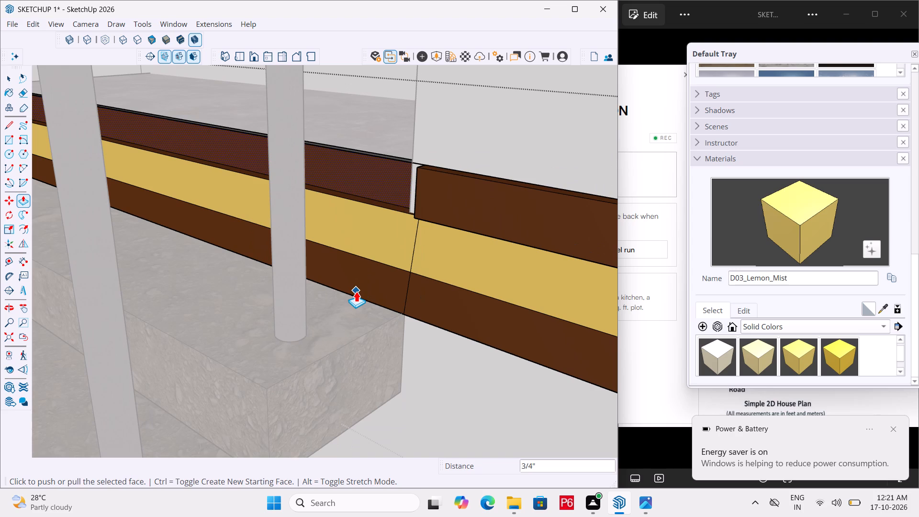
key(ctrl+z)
Erase the edges of the brown-and-yellow band section between the two cuts, clearing it from the entrance steps.
middle_drag(375, 171, 535, 286)
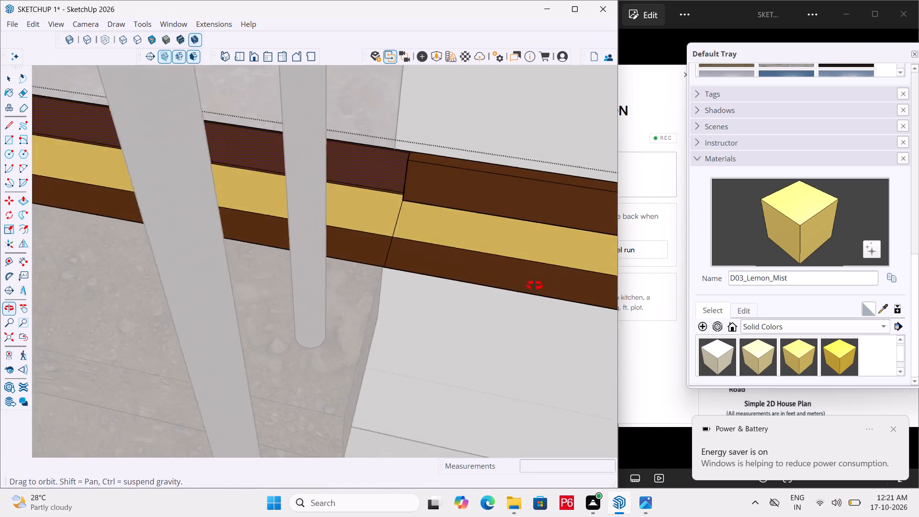
middle_drag(535, 286, 642, 265)
middle_drag(159, 247, 528, 297)
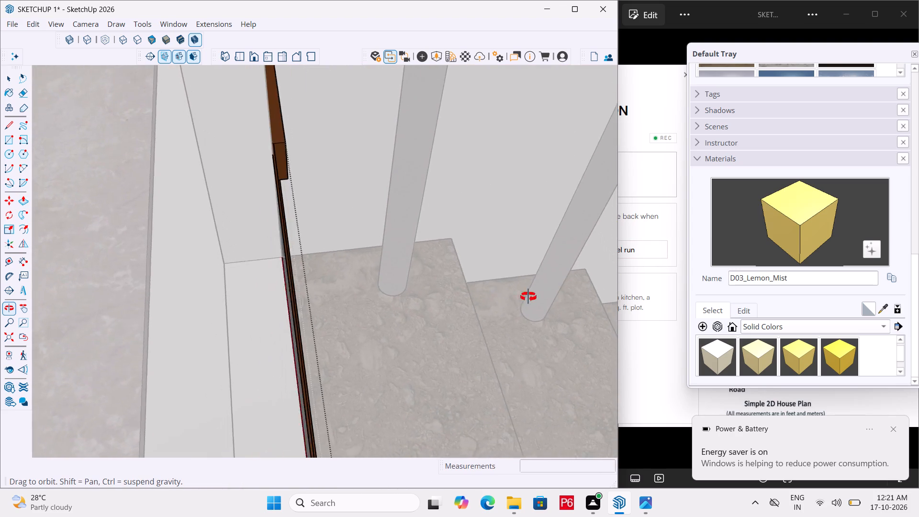
middle_drag(528, 297, 485, 292)
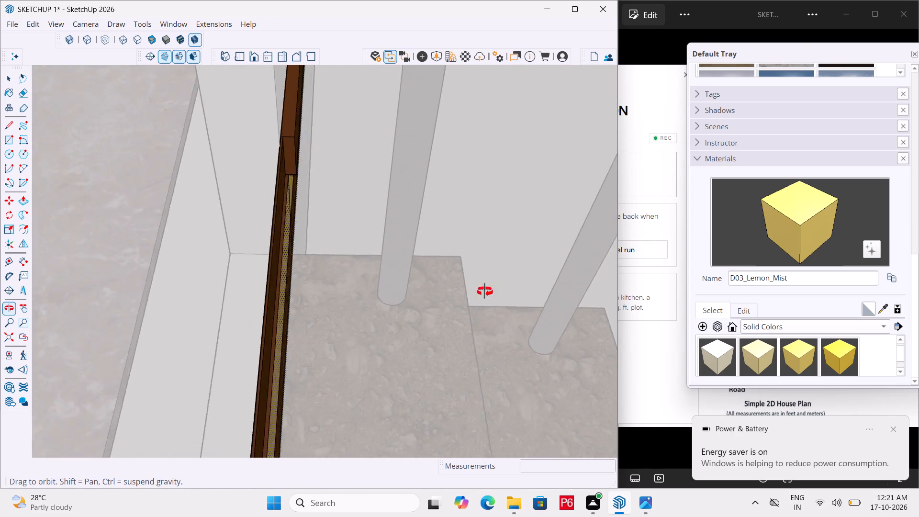
middle_drag(485, 292, 561, 280)
key(e)
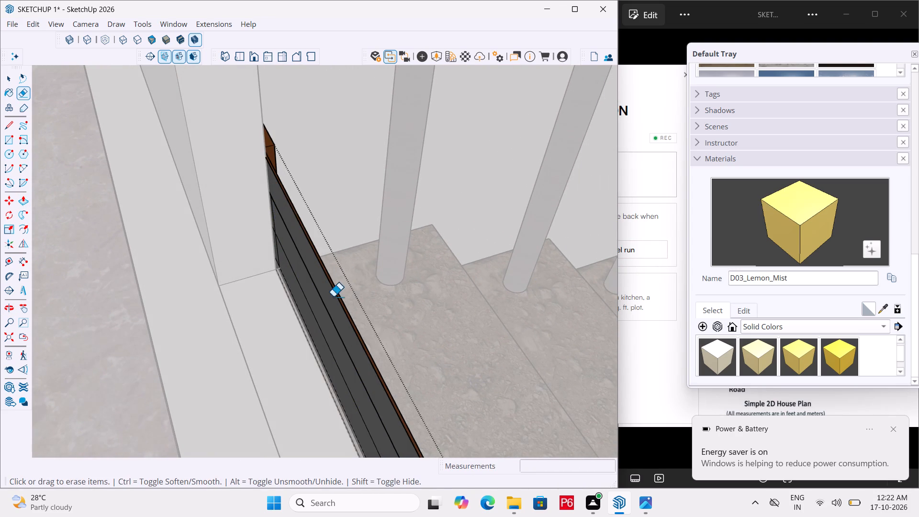
drag(336, 297, 344, 294)
click(345, 294)
drag(316, 305, 333, 301)
click(333, 301)
drag(309, 310, 323, 304)
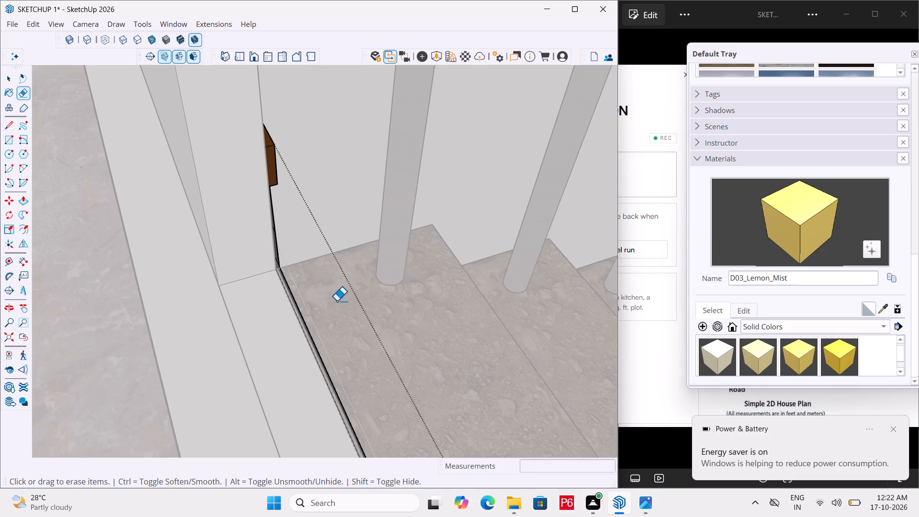
Save the model with the base band section removed across the entrance steps.
middle_drag(321, 302, 99, 268)
scroll(321, 302, down, 1)
scroll(284, 178, down, 2)
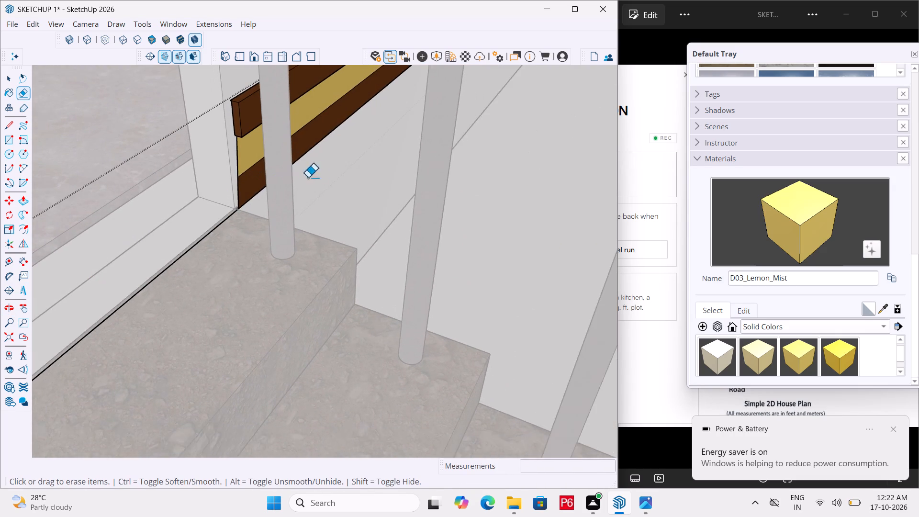
scroll(308, 178, down, 4)
scroll(401, 174, down, 6)
middle_drag(379, 212, 188, 185)
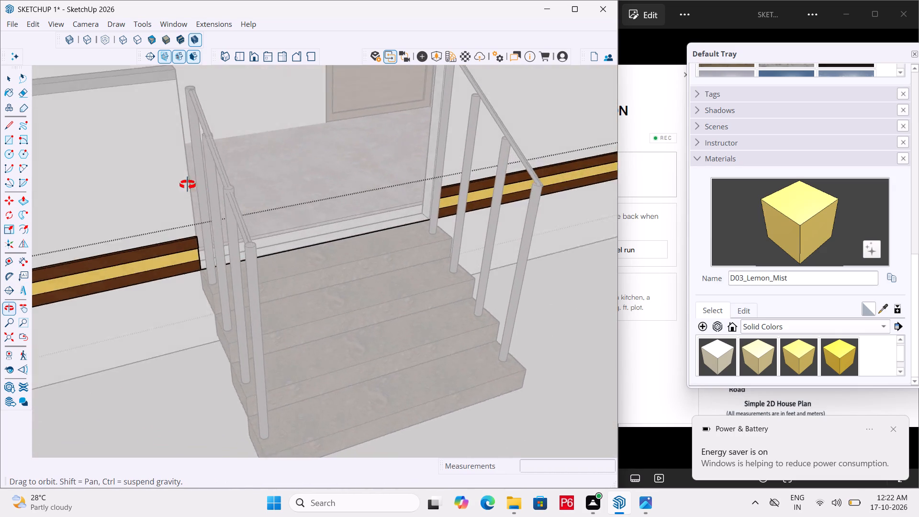
middle_drag(188, 185, 160, 181)
key(ctrl+s)
key(ctrl+s)
key(ctrl+s)
key(ctrl+s)
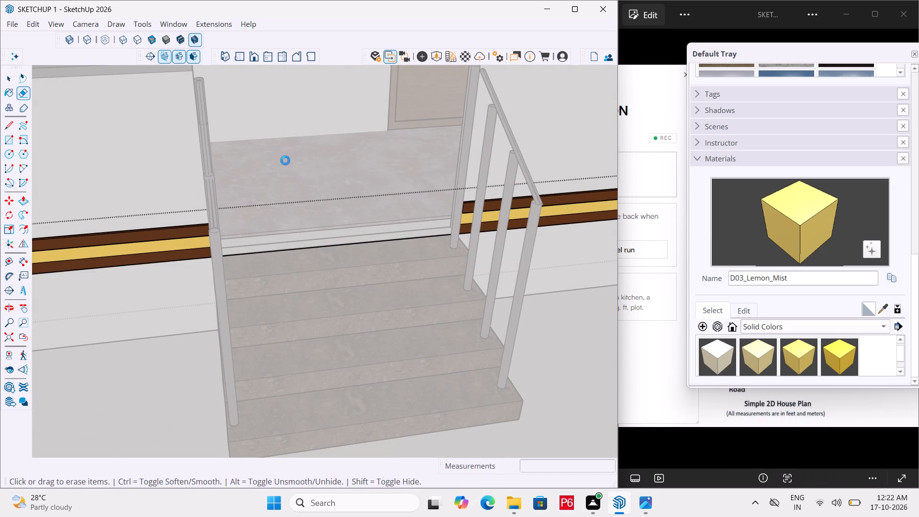
Close the base band's group and return to editing the whole model.
ctrl+scroll(285, 160, down, 5)
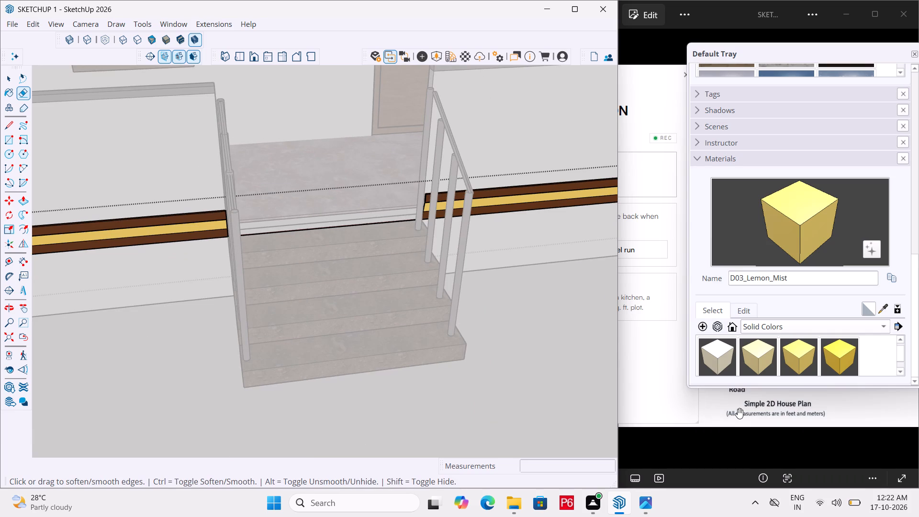
click(738, 408)
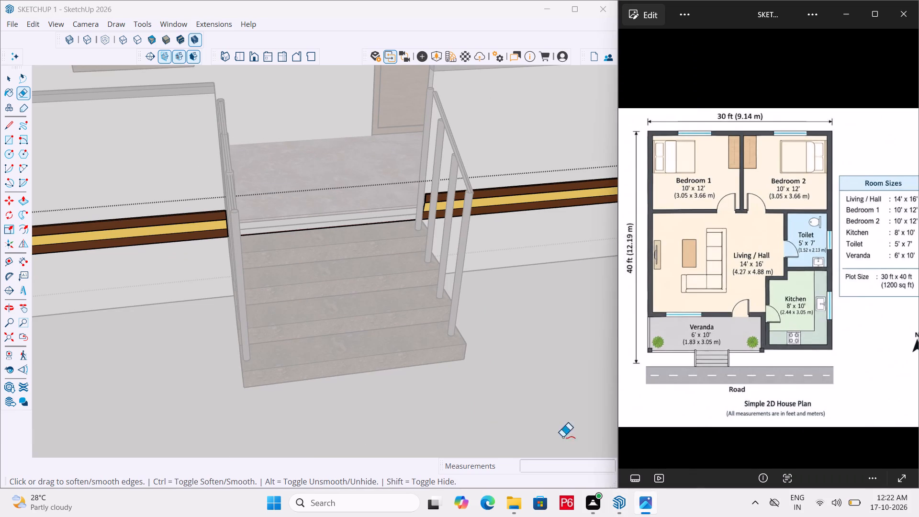
drag(535, 365, 528, 346)
key(space)
double_click(522, 315)
Paint both white strips of the veranda edge above the entrance steps with the D02_Buttercup_Glow solid colour.
scroll(371, 230, down, 2)
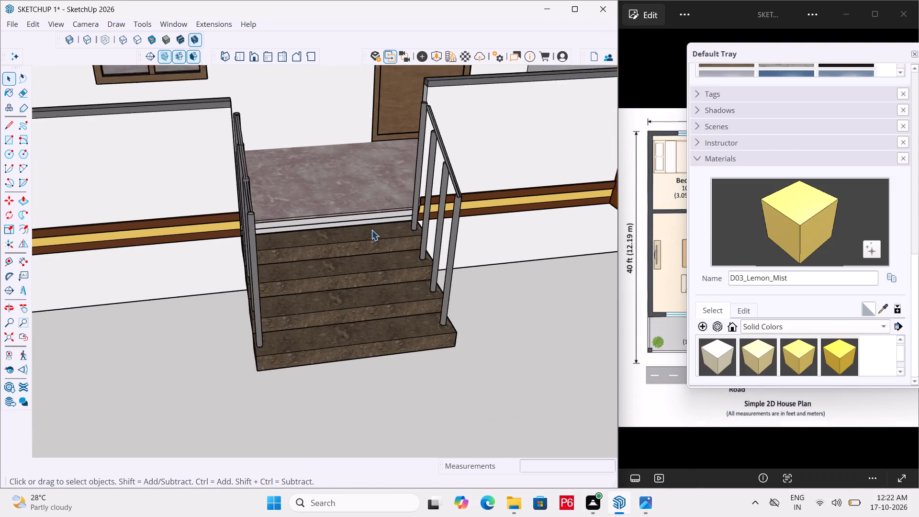
scroll(371, 230, down, 4)
middle_drag(274, 244, 337, 238)
scroll(300, 207, up, 4)
middle_drag(362, 237, 275, 325)
scroll(257, 355, up, 2)
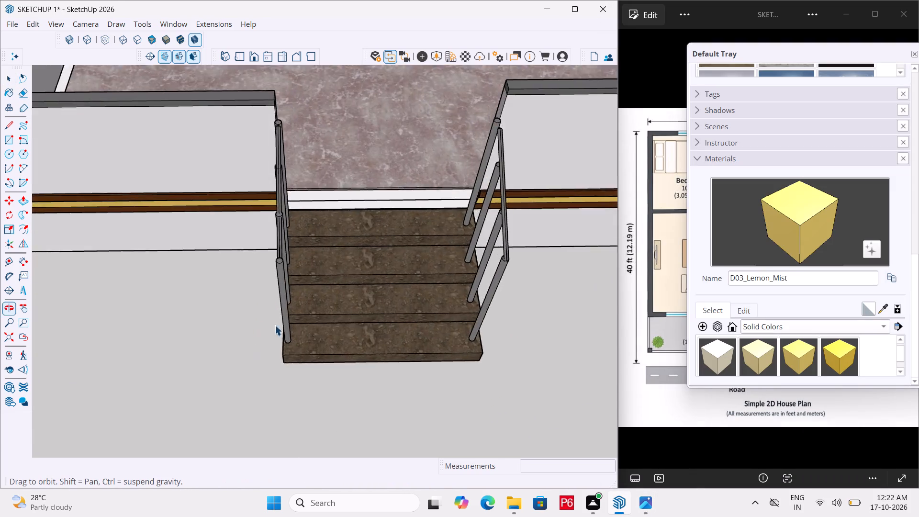
middle_drag(275, 325, 269, 336)
scroll(275, 325, up, 8)
click(264, 179)
click(258, 185)
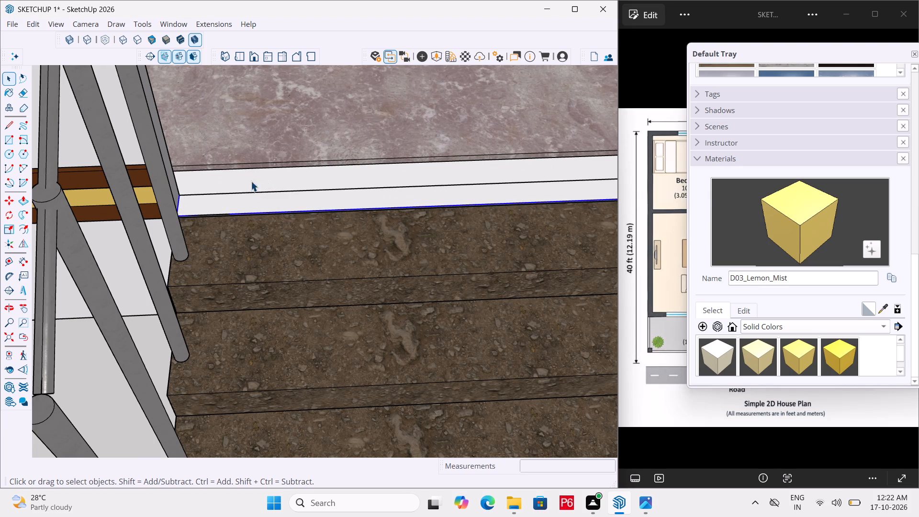
double_click(240, 179)
click(239, 180)
click(260, 197)
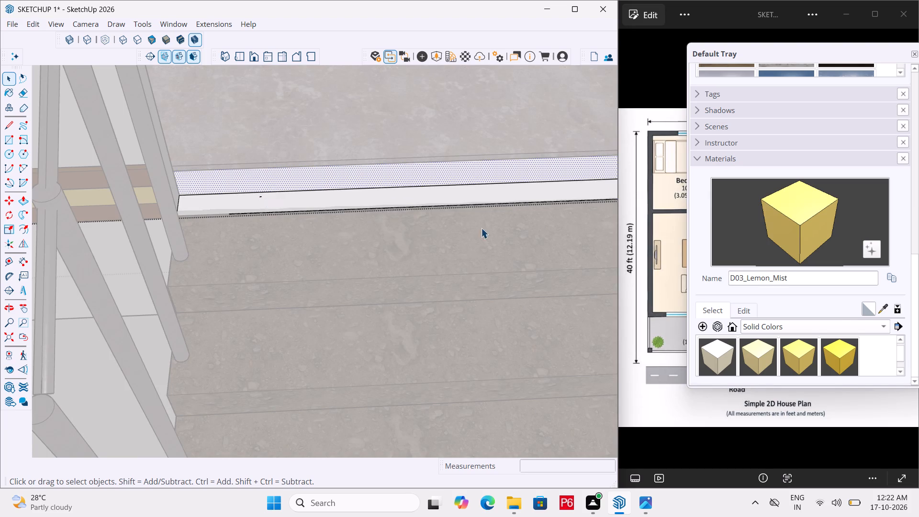
click(754, 356)
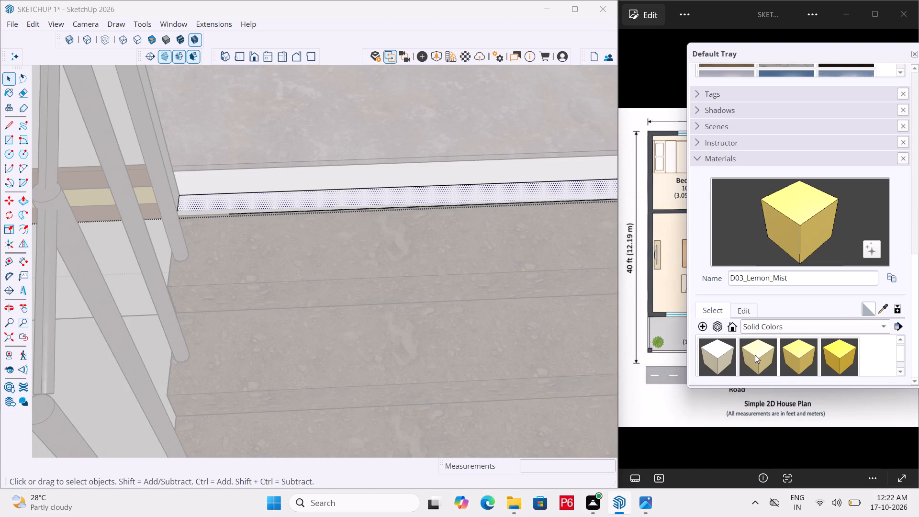
click(451, 196)
click(455, 175)
scroll(289, 182, down, 4)
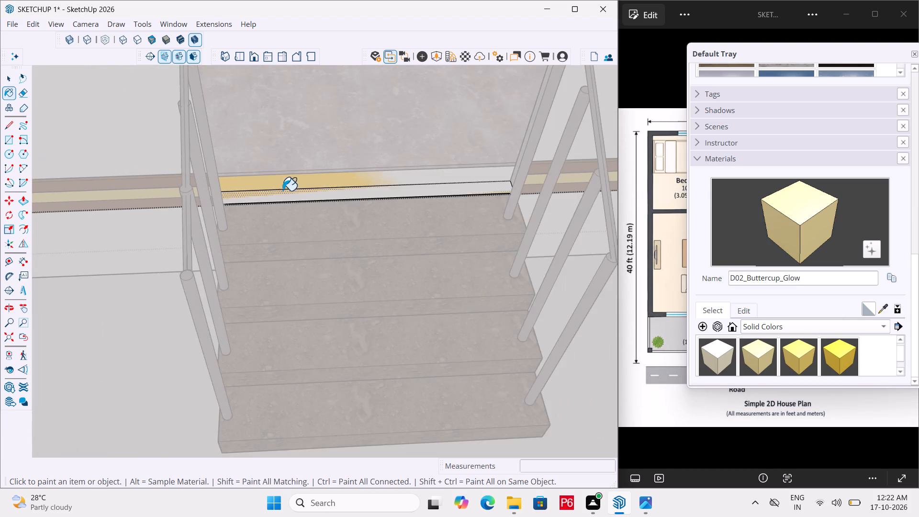
scroll(282, 191, down, 6)
Save the model with the painted veranda edge and close the edge's group.
key(ctrl+s)
key(ctrl+s)
ctrl+scroll(364, 239, down, 6)
key(space)
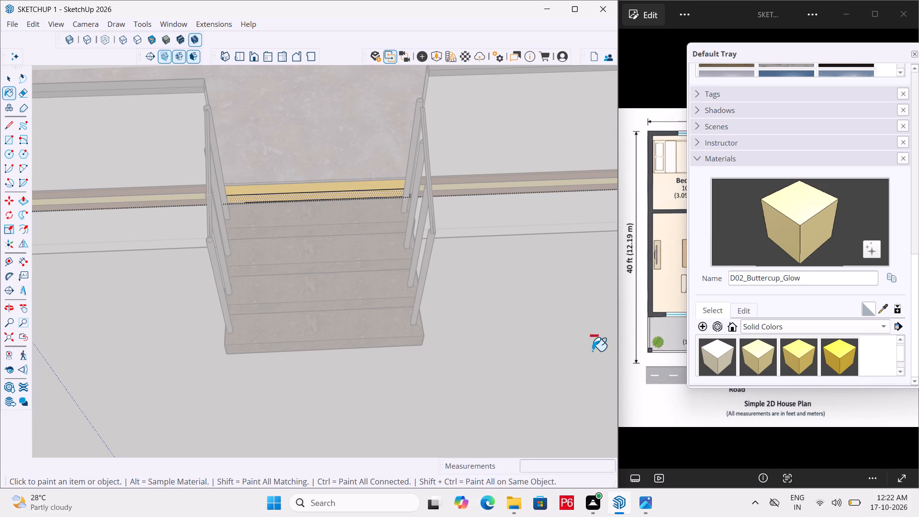
click(546, 328)
Open the group of the sloping handrail on the entrance steps for editing at its upper end.
middle_drag(293, 307, 459, 123)
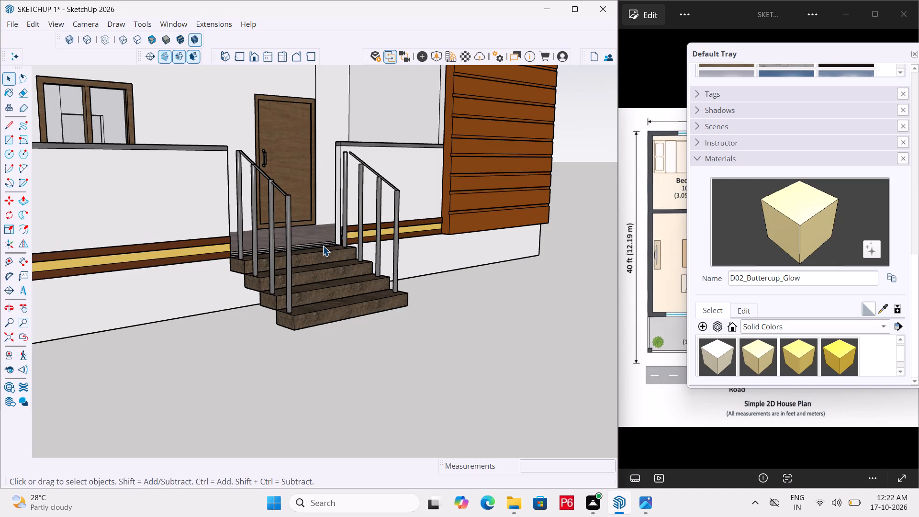
scroll(370, 205, down, 1)
middle_drag(350, 200, 347, 202)
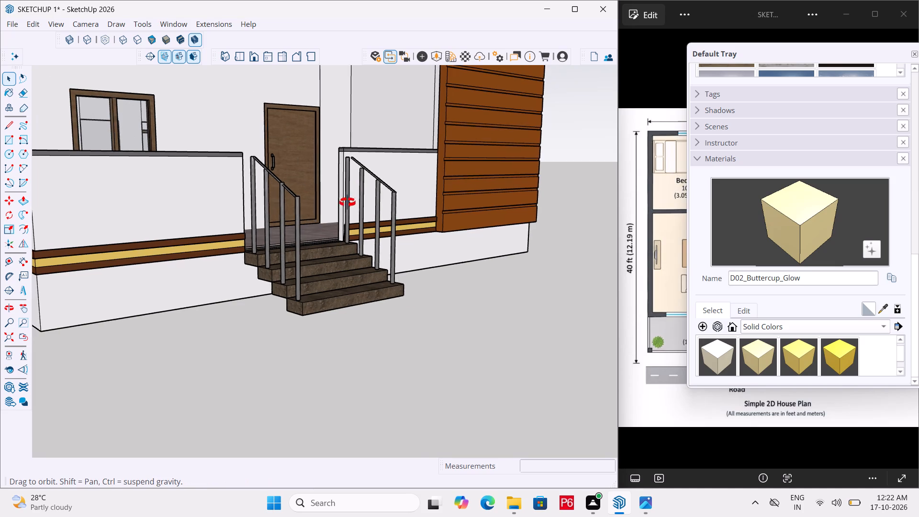
middle_drag(347, 202, 443, 210)
scroll(400, 145, up, 6)
middle_drag(288, 179, 447, 231)
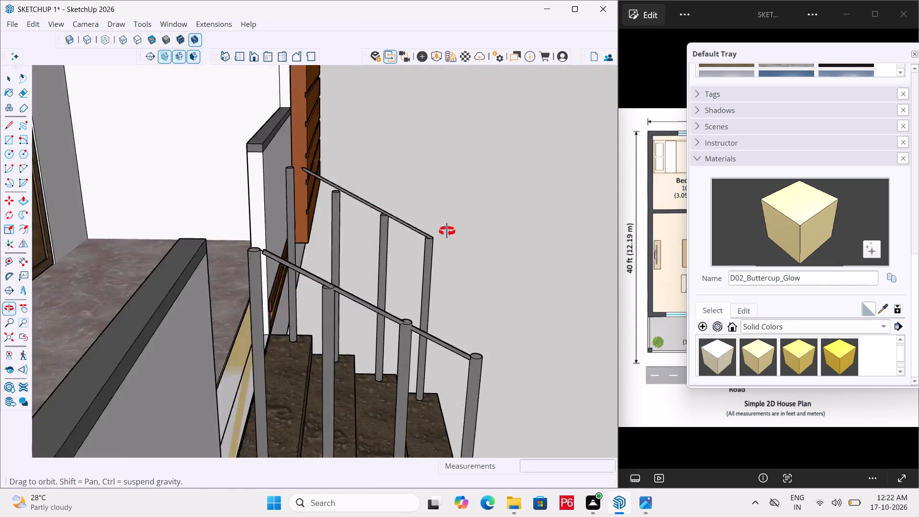
middle_drag(447, 231, 578, 263)
scroll(526, 258, up, 1)
scroll(213, 159, up, 7)
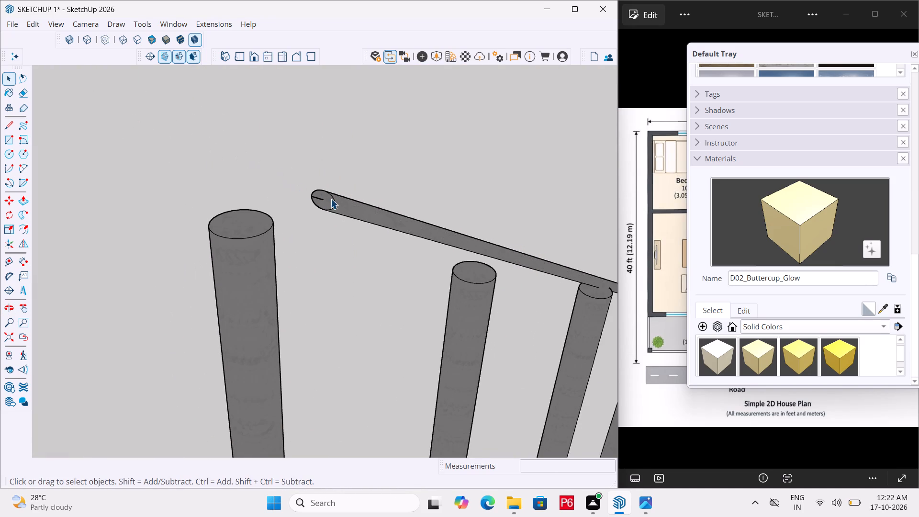
click(327, 202)
scroll(323, 212, down, 2)
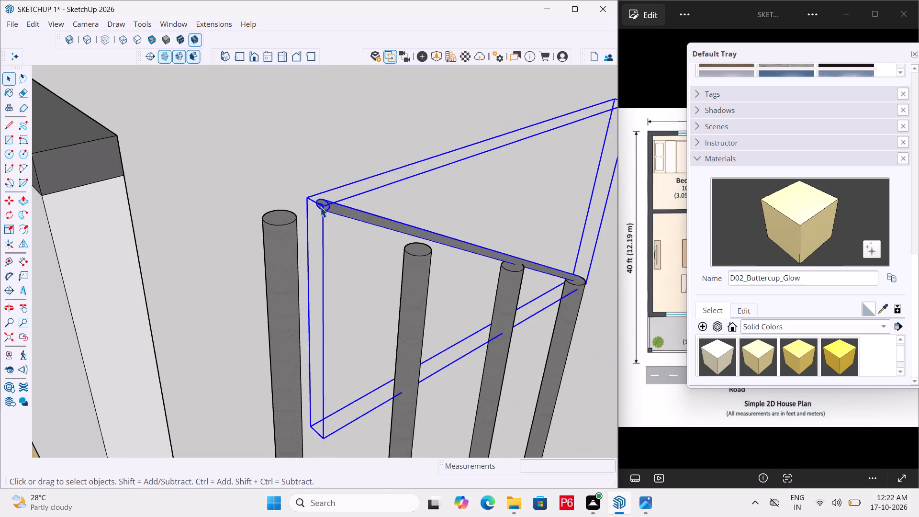
middle_drag(320, 207, 149, 276)
middle_drag(150, 279, 152, 284)
scroll(197, 231, up, 6)
middle_drag(200, 231, 204, 231)
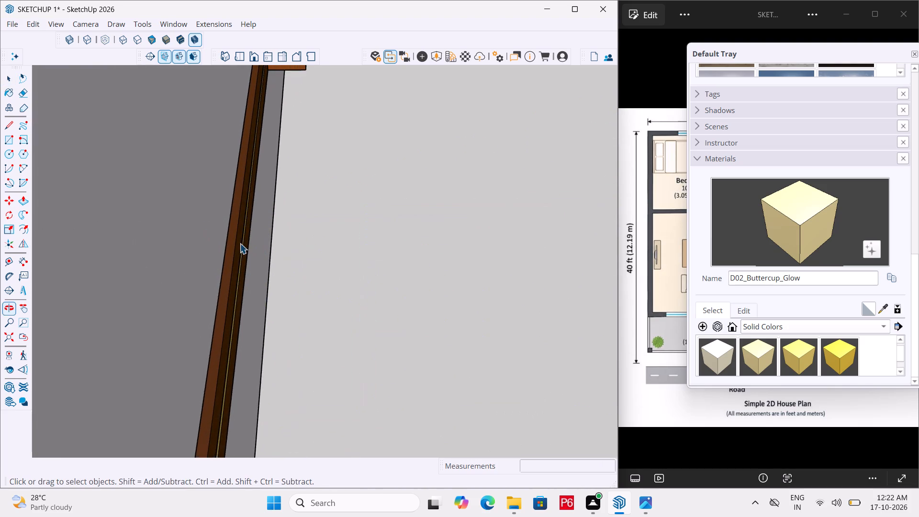
scroll(233, 236, down, 4)
scroll(269, 243, up, 2)
key(l)
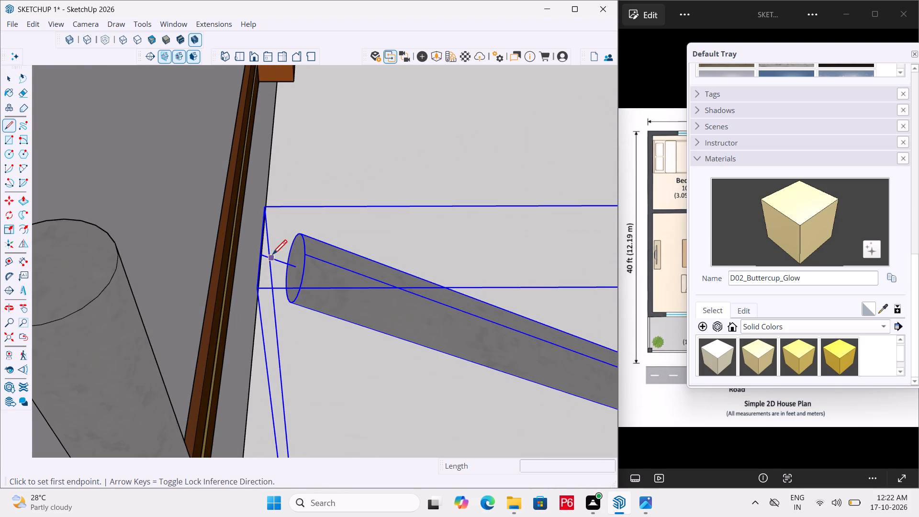
key(space)
double_click(301, 269)
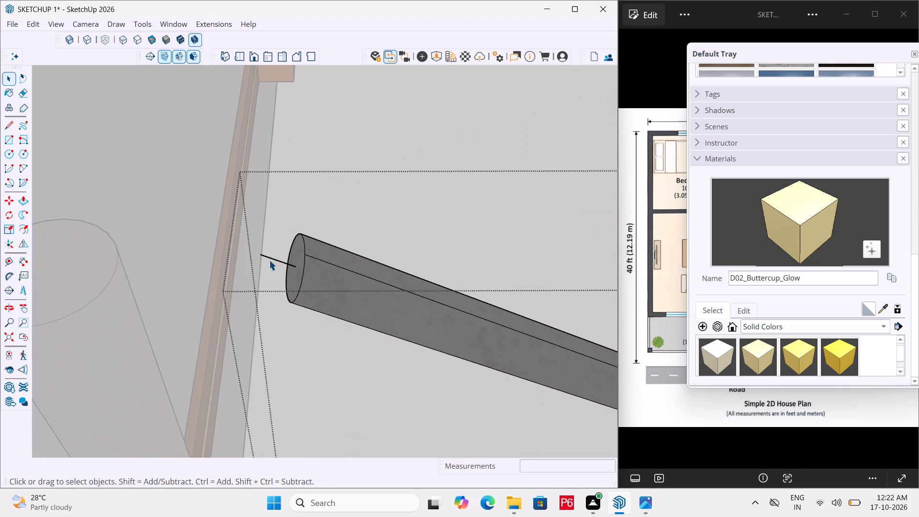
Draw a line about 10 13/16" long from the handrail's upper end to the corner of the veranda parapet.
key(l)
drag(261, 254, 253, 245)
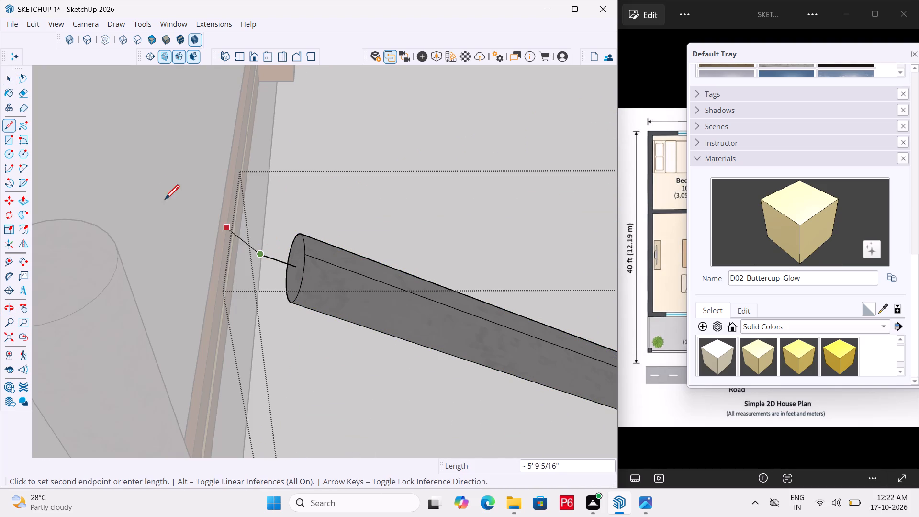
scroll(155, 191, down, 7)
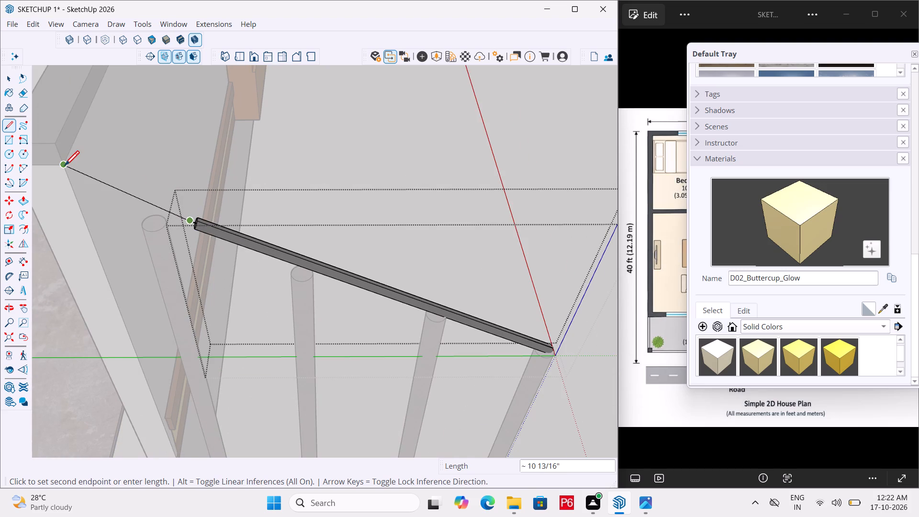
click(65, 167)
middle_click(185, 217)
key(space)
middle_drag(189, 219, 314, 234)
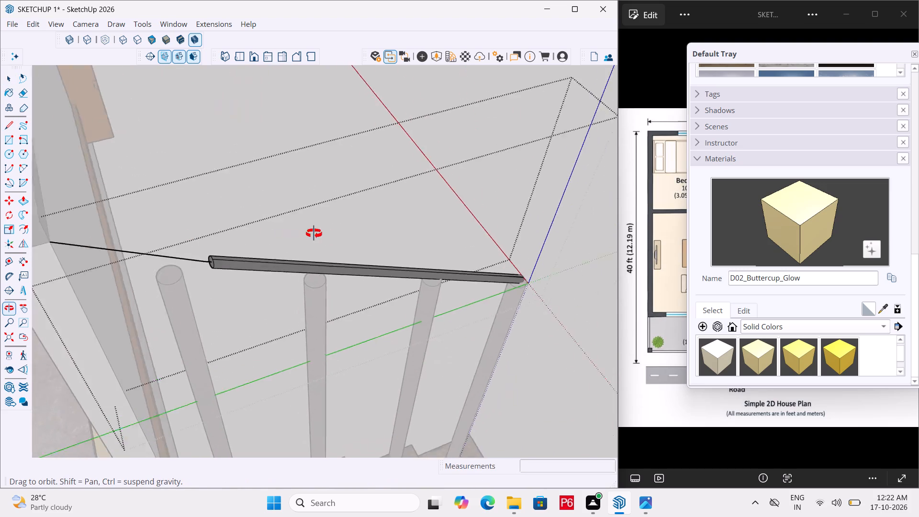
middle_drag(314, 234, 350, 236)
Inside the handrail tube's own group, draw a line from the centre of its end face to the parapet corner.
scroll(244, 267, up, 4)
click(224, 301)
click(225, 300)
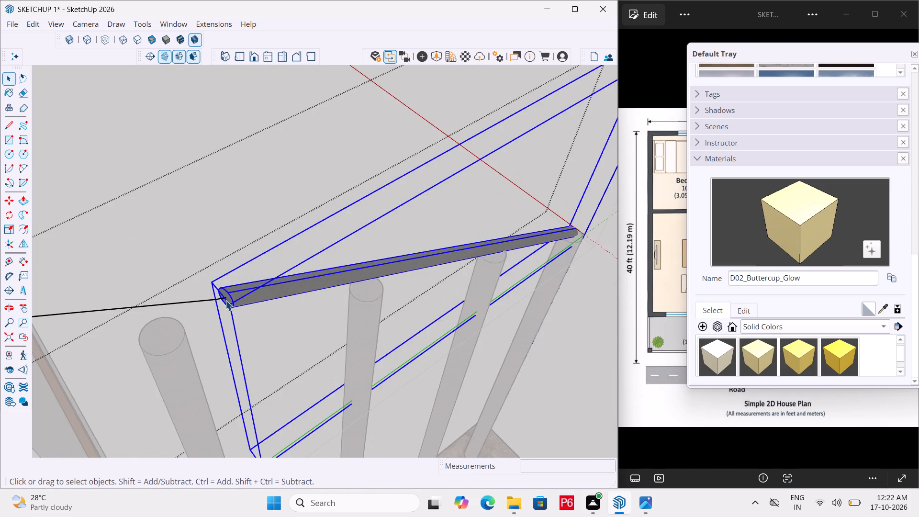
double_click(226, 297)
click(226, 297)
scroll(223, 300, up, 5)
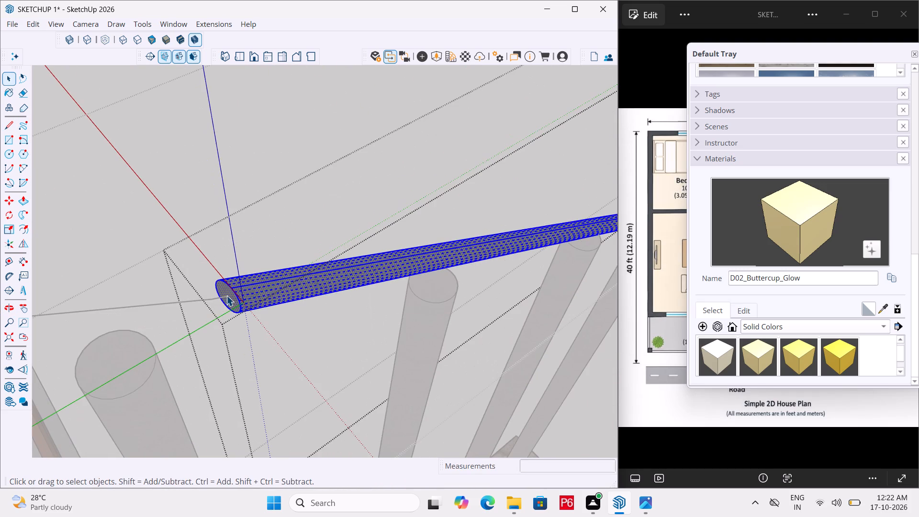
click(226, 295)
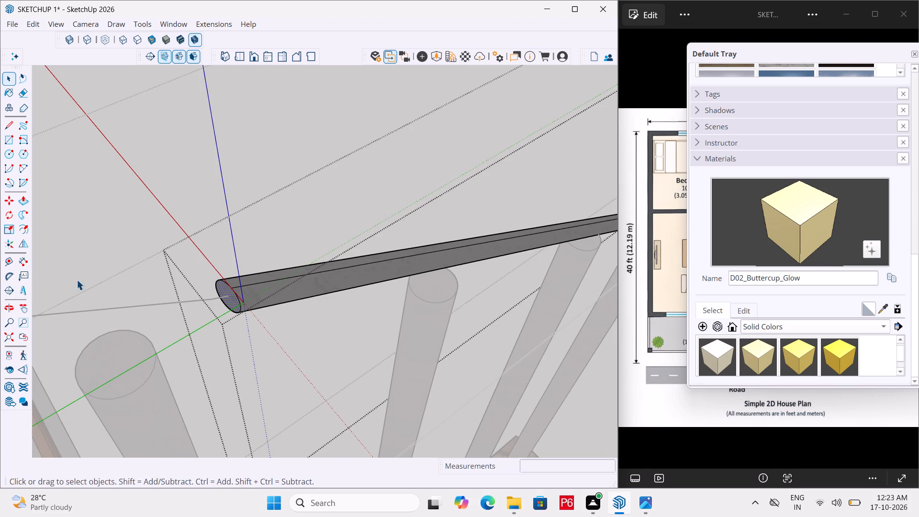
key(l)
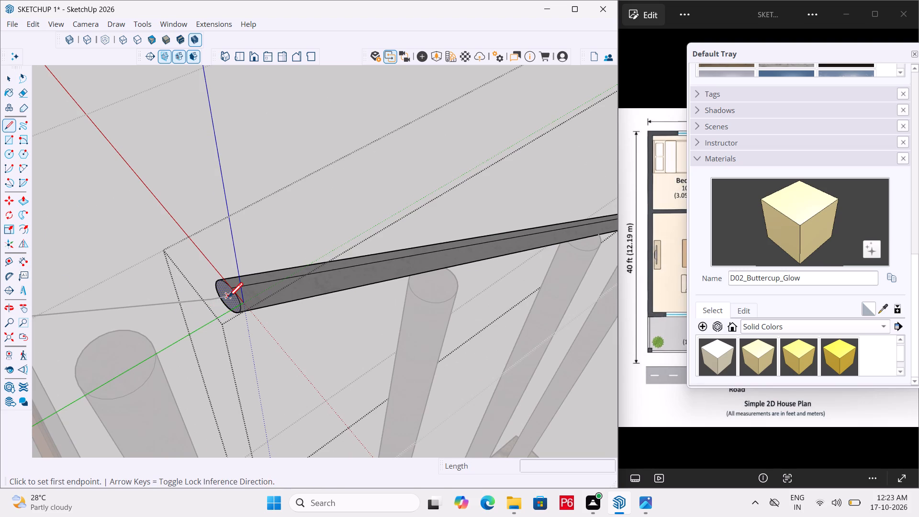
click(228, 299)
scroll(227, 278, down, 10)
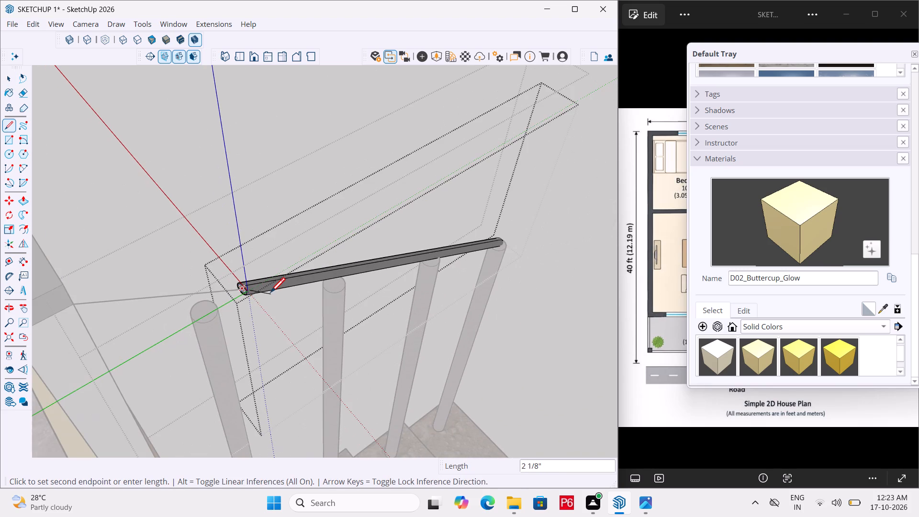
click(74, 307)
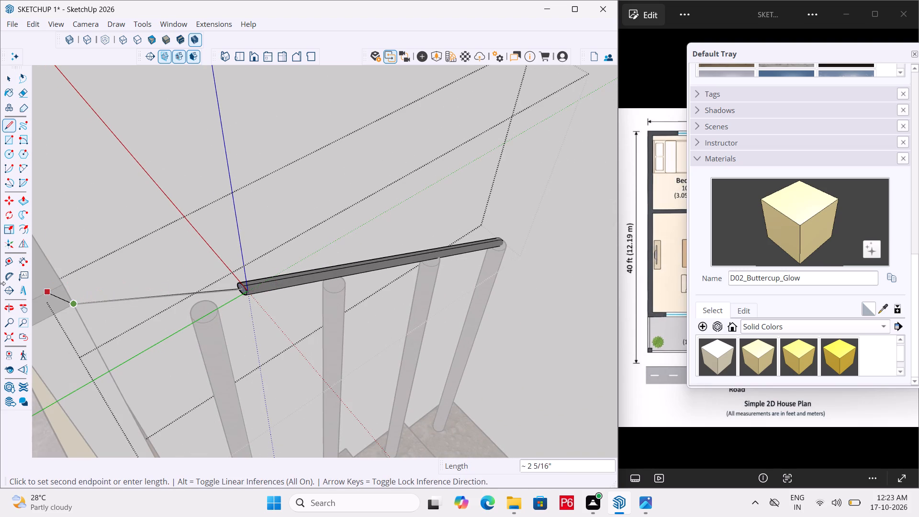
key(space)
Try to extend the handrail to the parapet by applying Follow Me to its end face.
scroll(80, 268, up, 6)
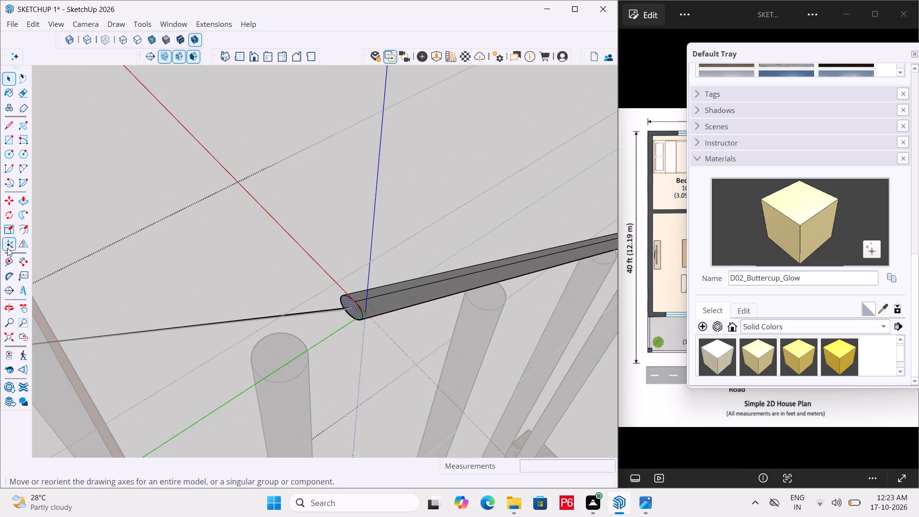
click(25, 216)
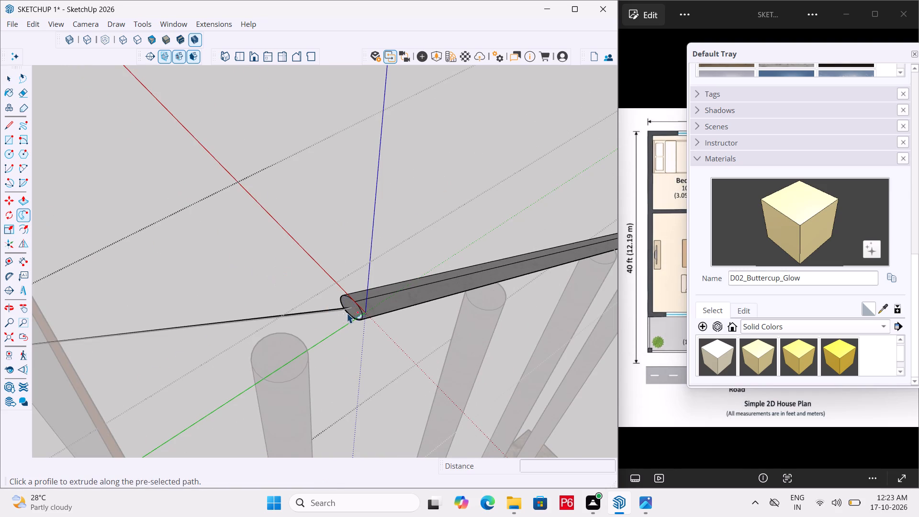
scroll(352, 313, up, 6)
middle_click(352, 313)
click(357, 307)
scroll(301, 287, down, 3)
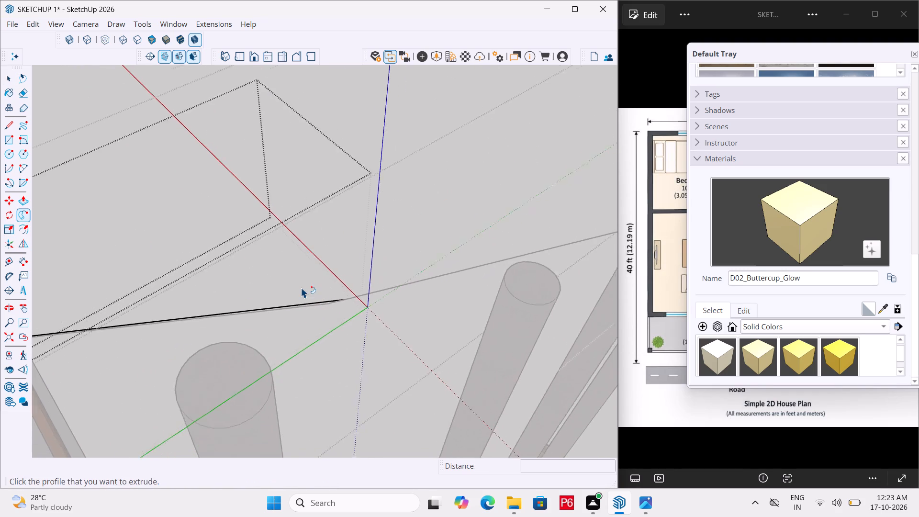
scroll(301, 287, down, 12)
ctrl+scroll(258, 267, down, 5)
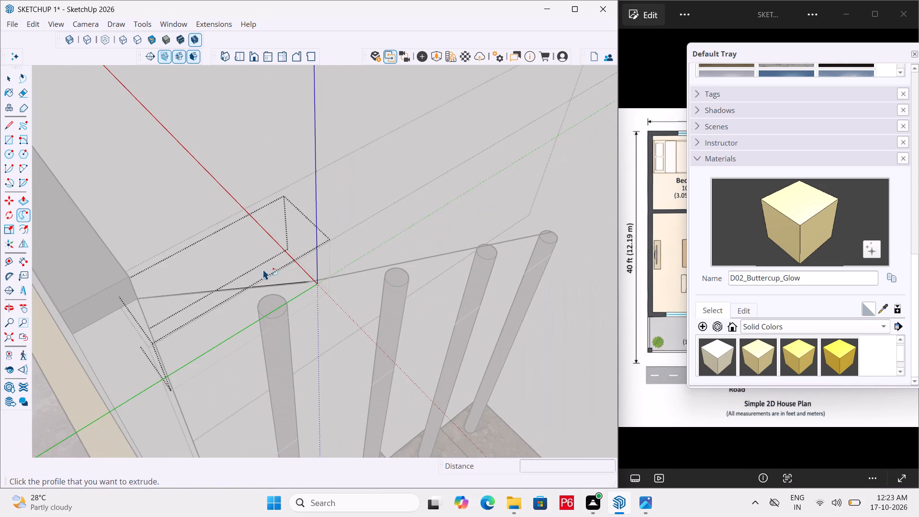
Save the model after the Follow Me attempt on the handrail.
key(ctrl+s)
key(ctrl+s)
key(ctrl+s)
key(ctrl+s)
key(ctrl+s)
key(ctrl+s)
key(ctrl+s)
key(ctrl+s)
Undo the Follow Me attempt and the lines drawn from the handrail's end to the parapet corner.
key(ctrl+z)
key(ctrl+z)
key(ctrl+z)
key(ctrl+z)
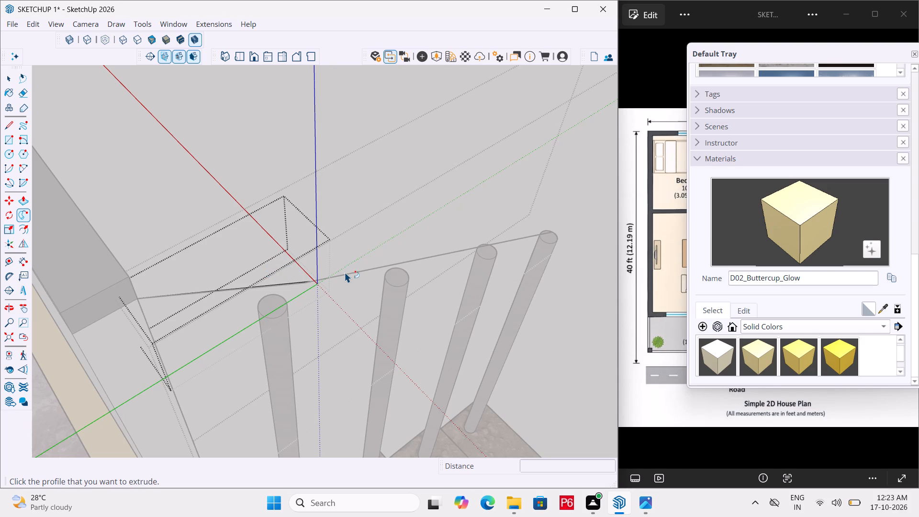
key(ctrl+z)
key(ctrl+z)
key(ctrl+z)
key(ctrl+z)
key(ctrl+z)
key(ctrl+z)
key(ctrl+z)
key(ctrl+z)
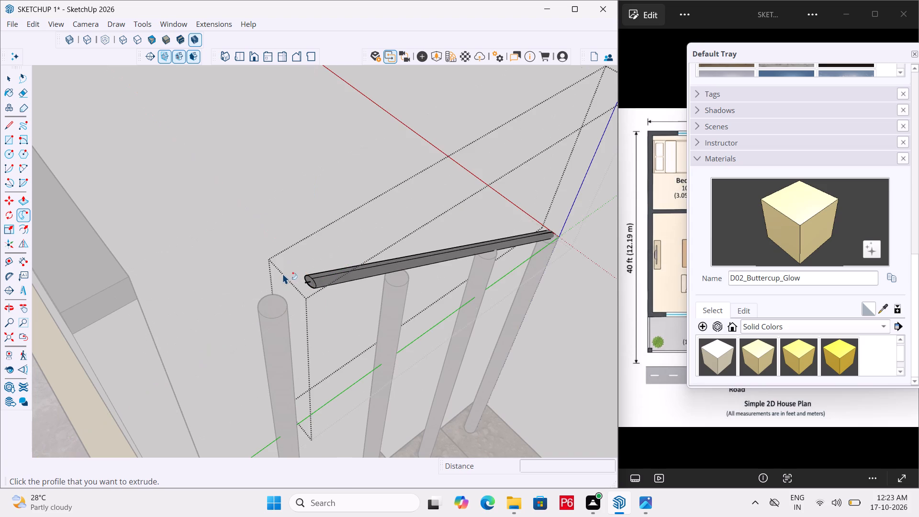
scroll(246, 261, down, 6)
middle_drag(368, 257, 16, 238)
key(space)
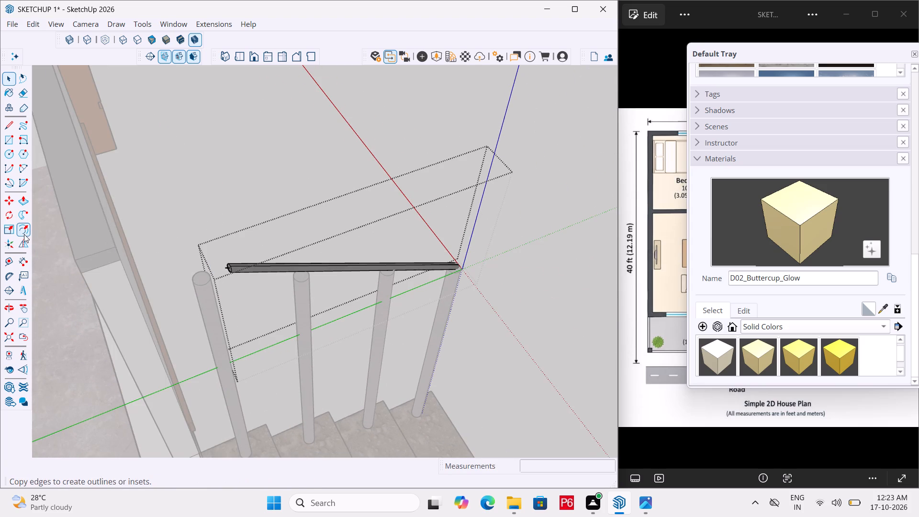
Save the model and leave the handrail group so the whole house is editable again.
scroll(263, 201, down, 6)
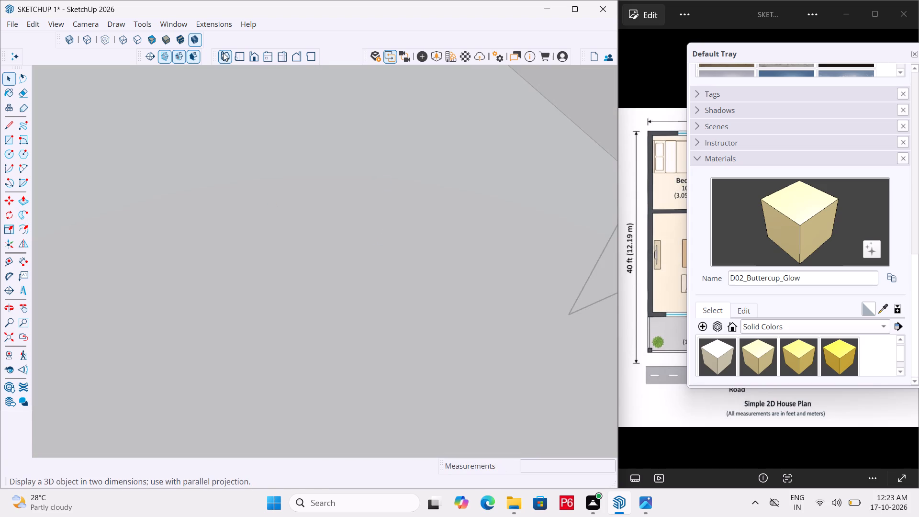
click(222, 56)
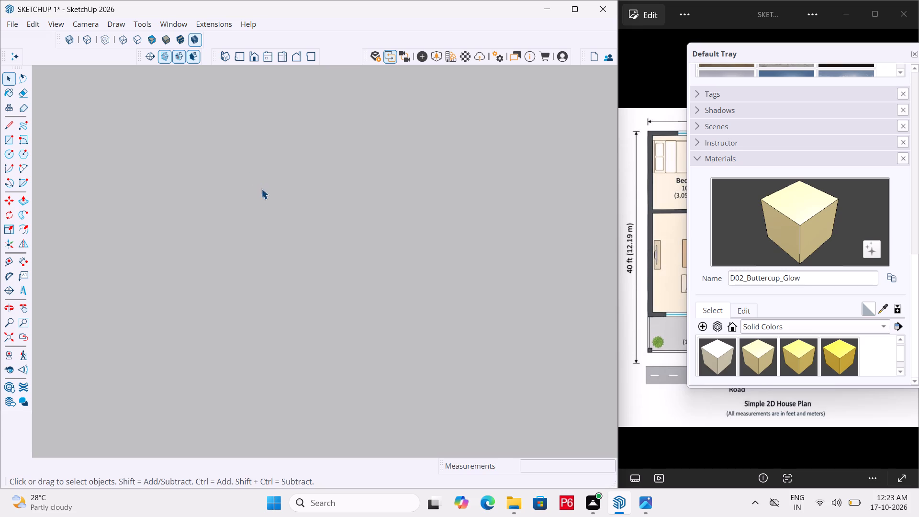
click(229, 58)
scroll(227, 167, down, 2)
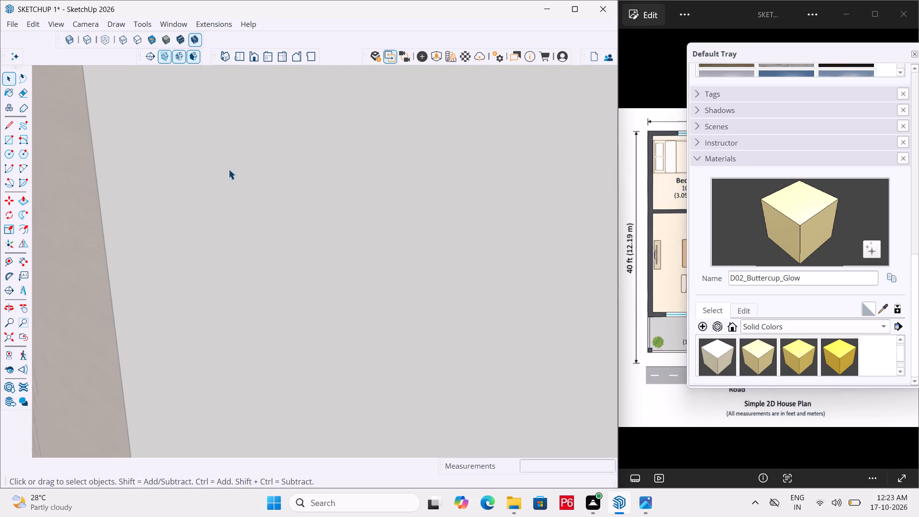
scroll(228, 169, down, 10)
click(242, 57)
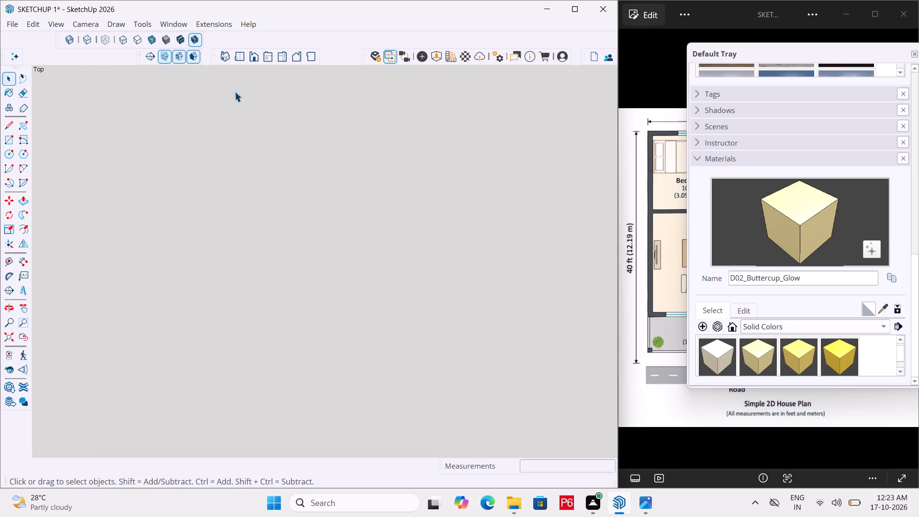
scroll(243, 82, down, 7)
scroll(246, 178, down, 20)
scroll(246, 178, down, 13)
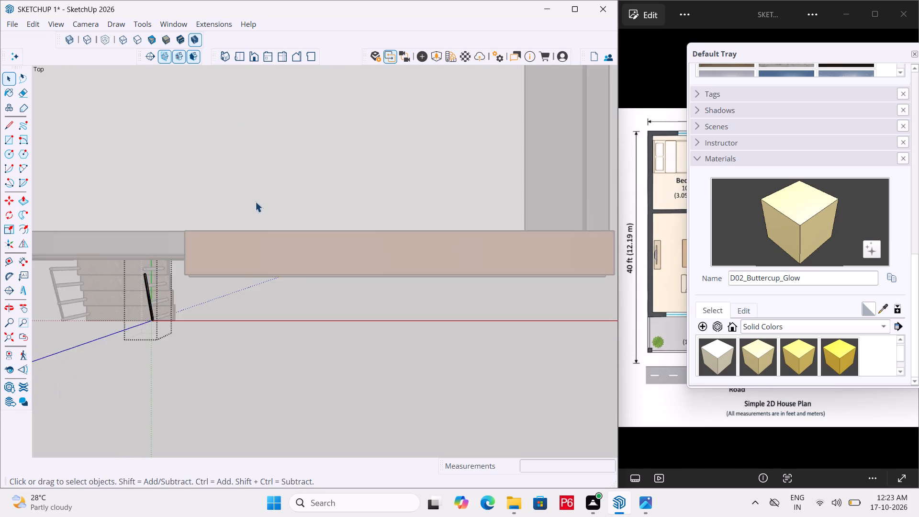
scroll(255, 202, down, 12)
middle_drag(265, 254, 303, 35)
middle_drag(209, 227, 252, 171)
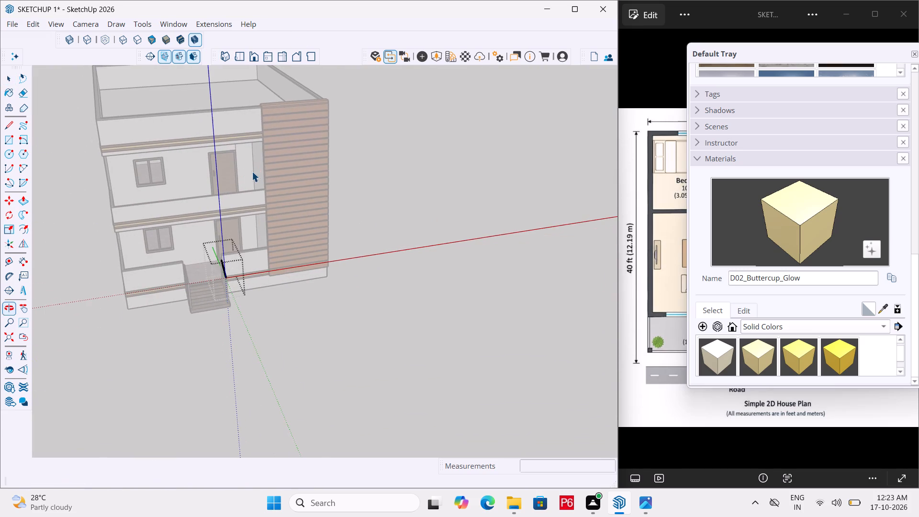
key(ctrl+s)
key(ctrl+s)
key(ctrl+s)
key(space)
click(379, 190)
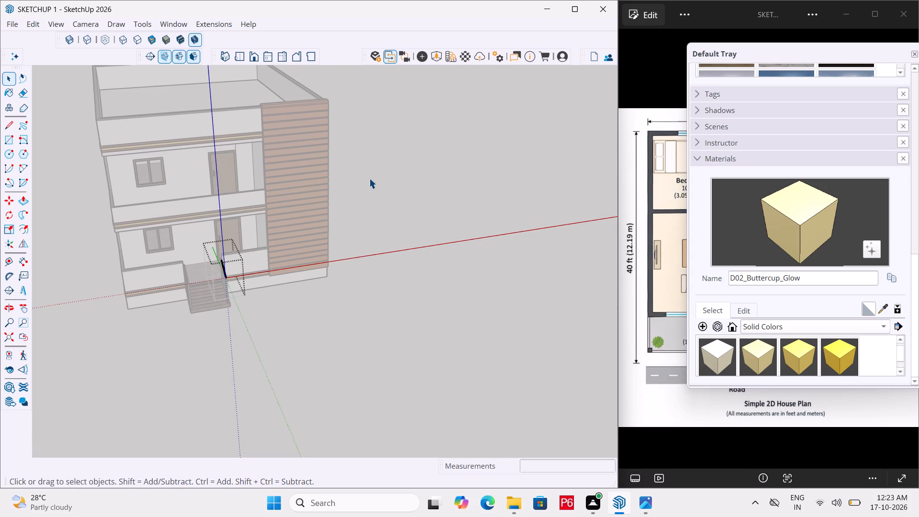
click(369, 178)
Paint the walls of both floors, the roof parapet, the slab edges below the trim bands and the plinth with D02_Buttercup_Glow.
middle_drag(157, 205, 349, 167)
scroll(429, 206, down, 2)
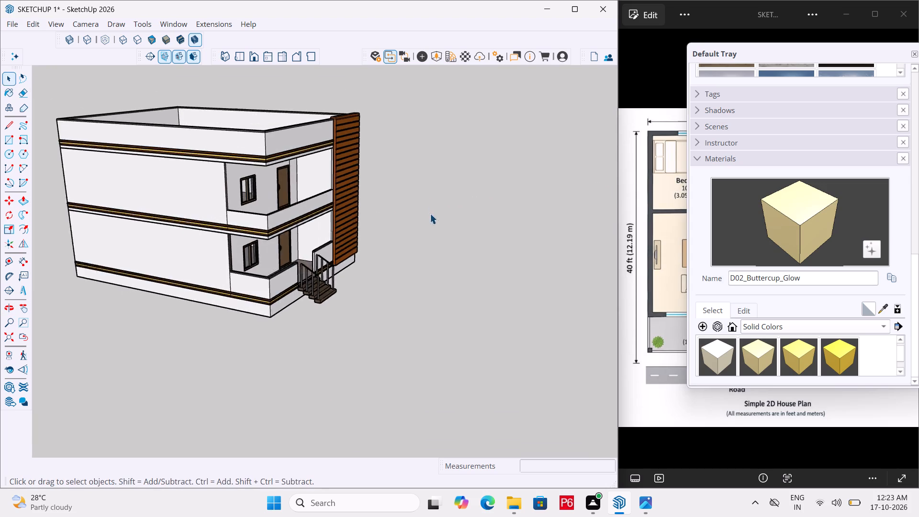
scroll(430, 214, down, 2)
middle_drag(372, 207, 223, 186)
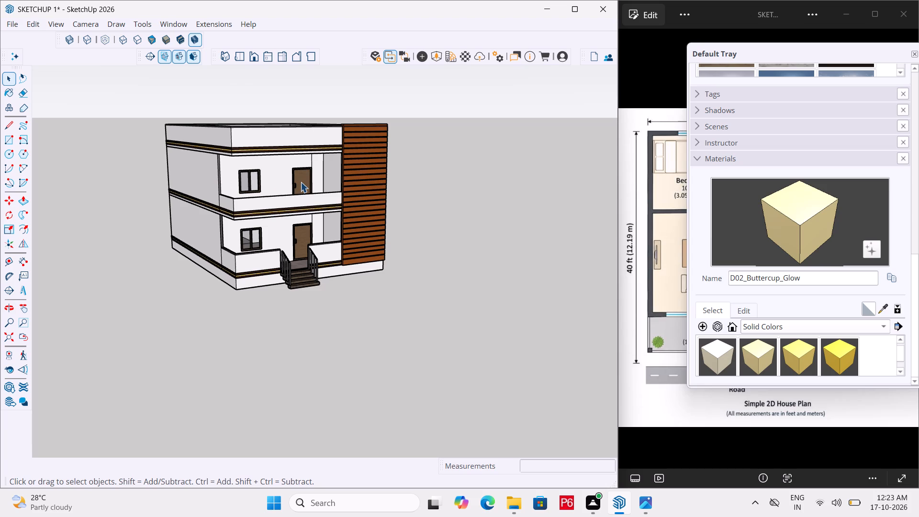
click(423, 224)
click(760, 356)
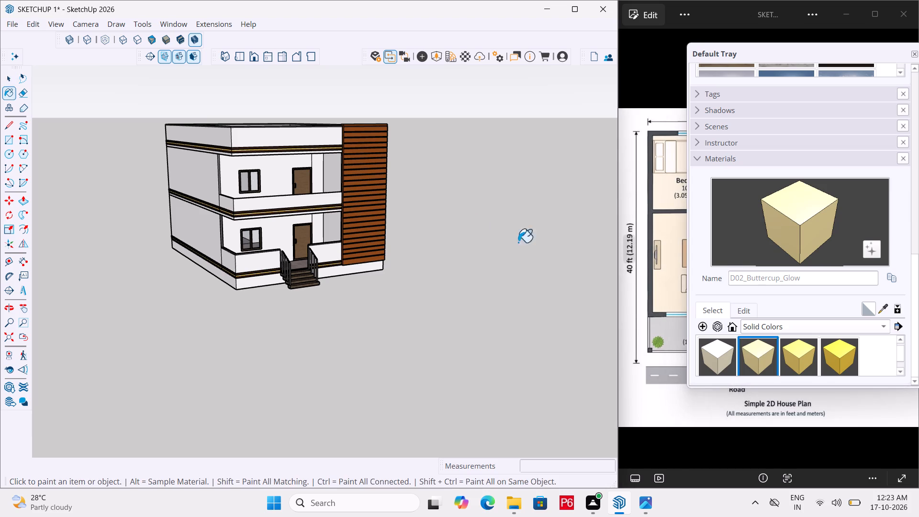
scroll(196, 167, up, 2)
click(194, 168)
click(205, 263)
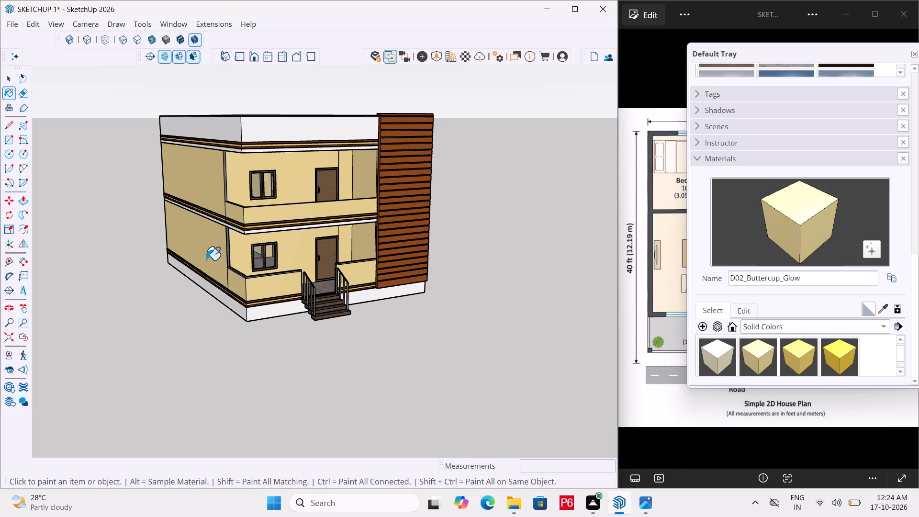
click(252, 126)
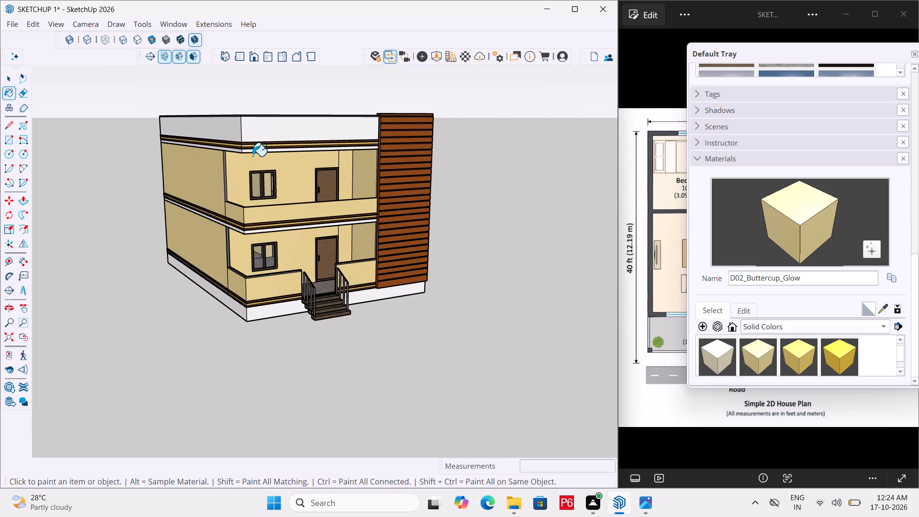
scroll(252, 156, up, 6)
click(247, 145)
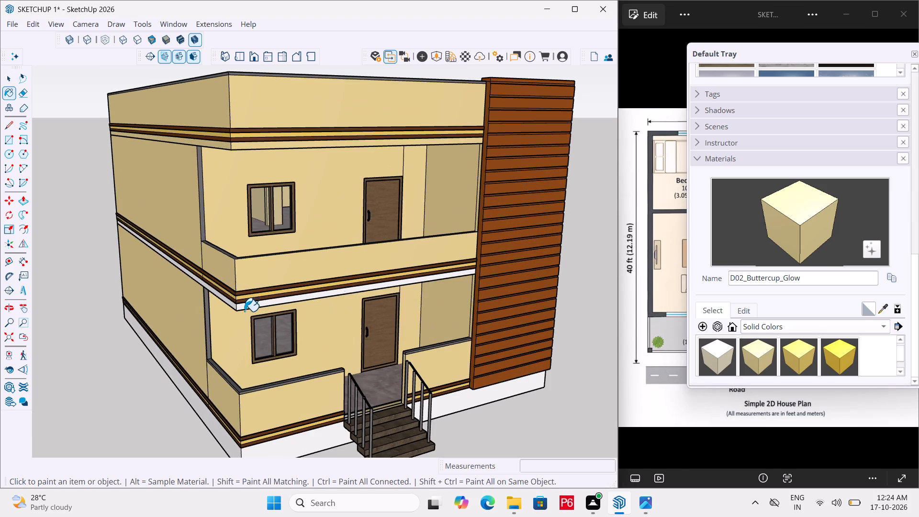
click(244, 307)
click(293, 446)
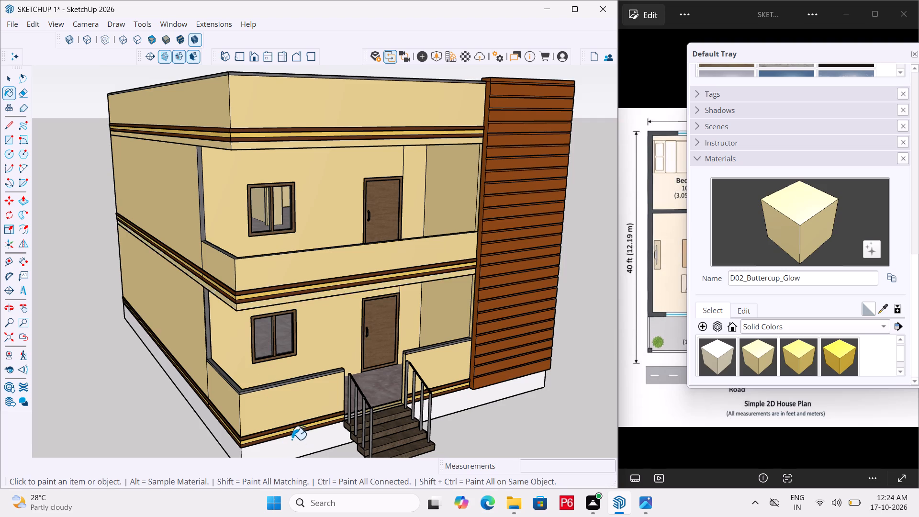
Save the model with the newly painted exterior.
scroll(190, 348, down, 6)
key(ctrl+s)
key(ctrl+s)
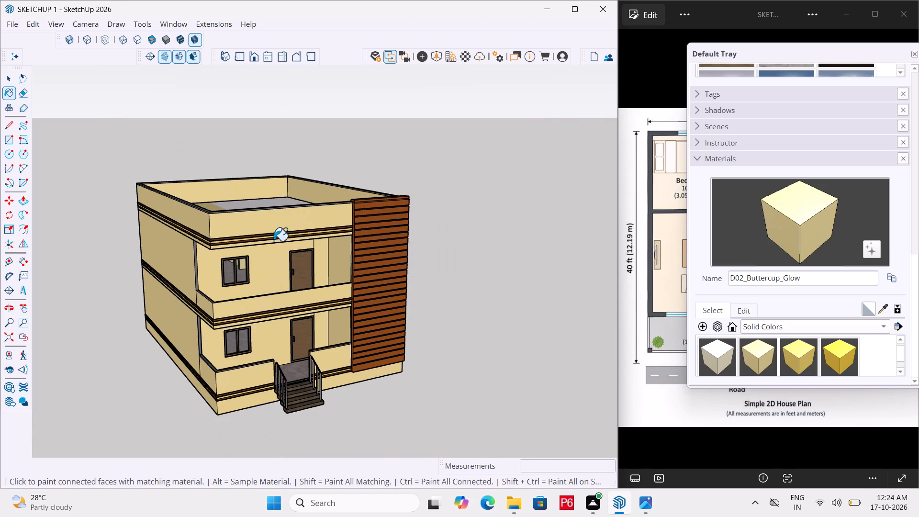
Examine the painted exterior of the house from all sides.
middle_drag(267, 212, 312, 183)
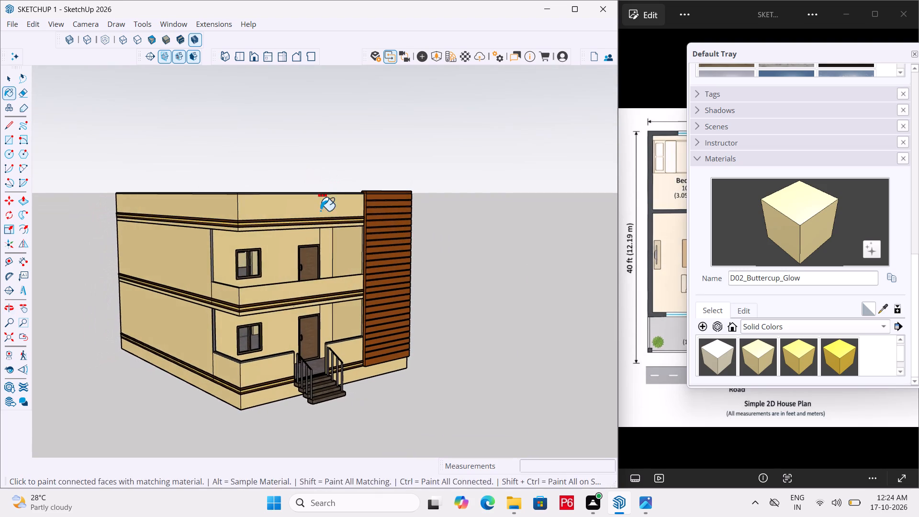
middle_drag(329, 212, 275, 209)
middle_drag(166, 242, 606, 243)
middle_drag(245, 287, 592, 285)
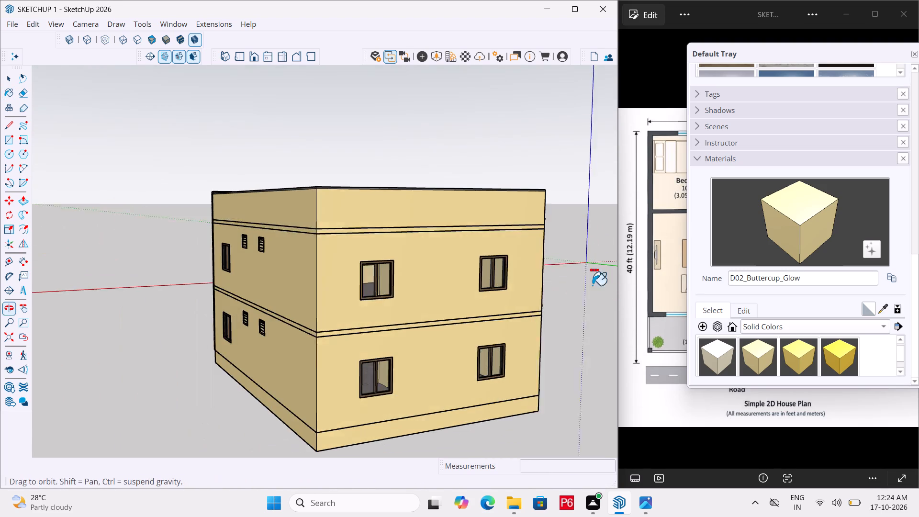
middle_drag(592, 285, 592, 286)
middle_drag(130, 267, 518, 269)
middle_drag(177, 245, 535, 241)
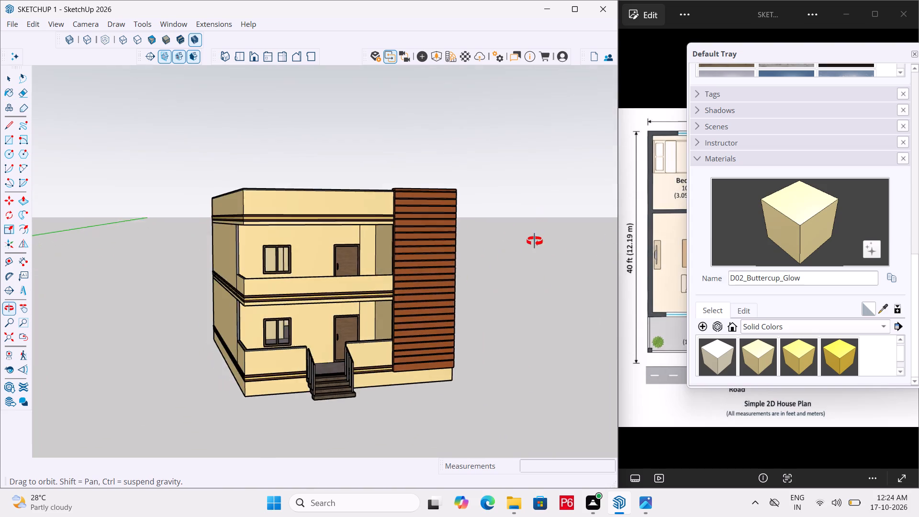
middle_drag(535, 241, 536, 241)
middle_drag(156, 222, 277, 233)
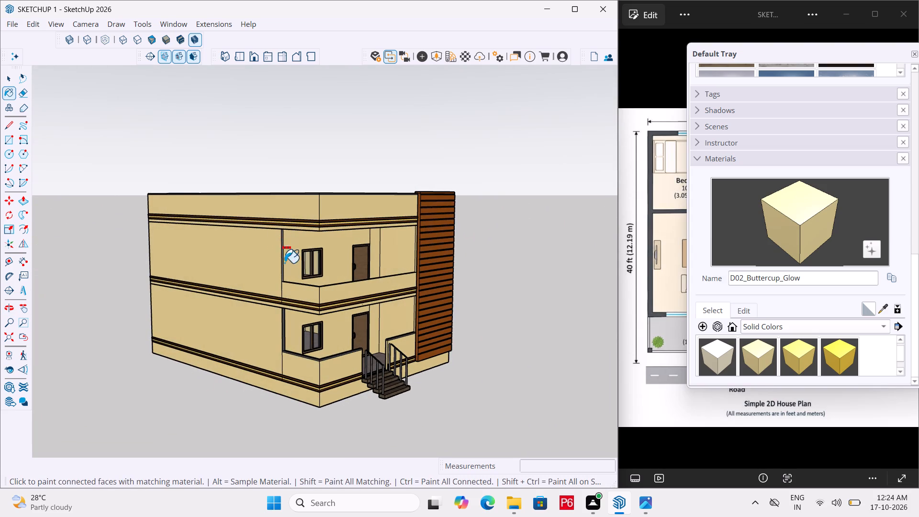
middle_drag(327, 326, 237, 325)
middle_drag(313, 314, 313, 295)
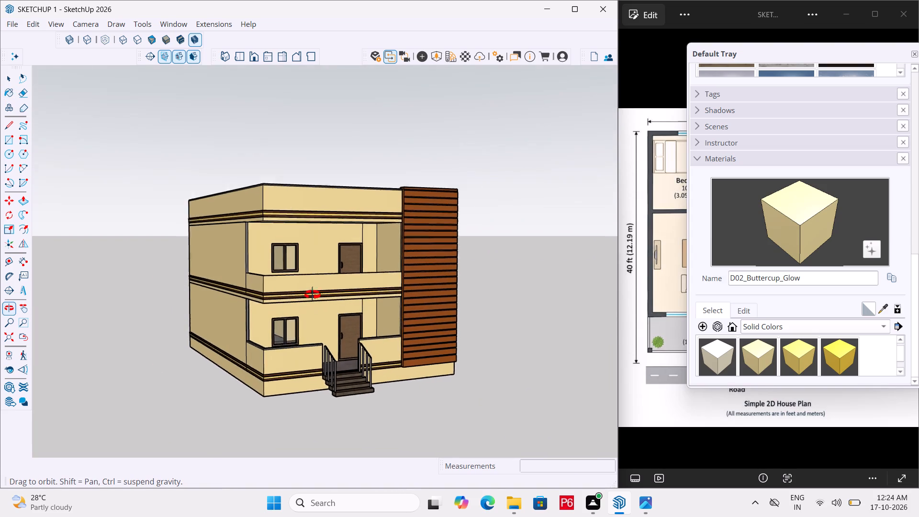
middle_drag(313, 295, 313, 296)
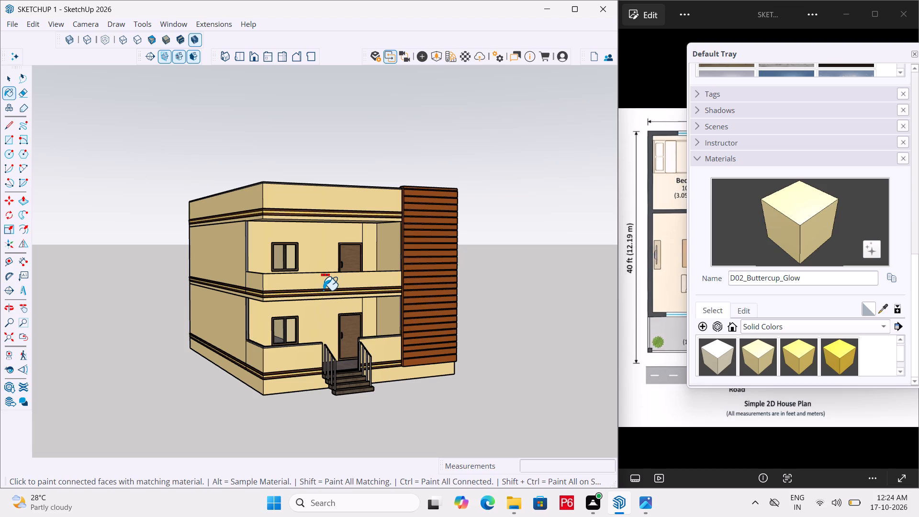
scroll(327, 287, down, 2)
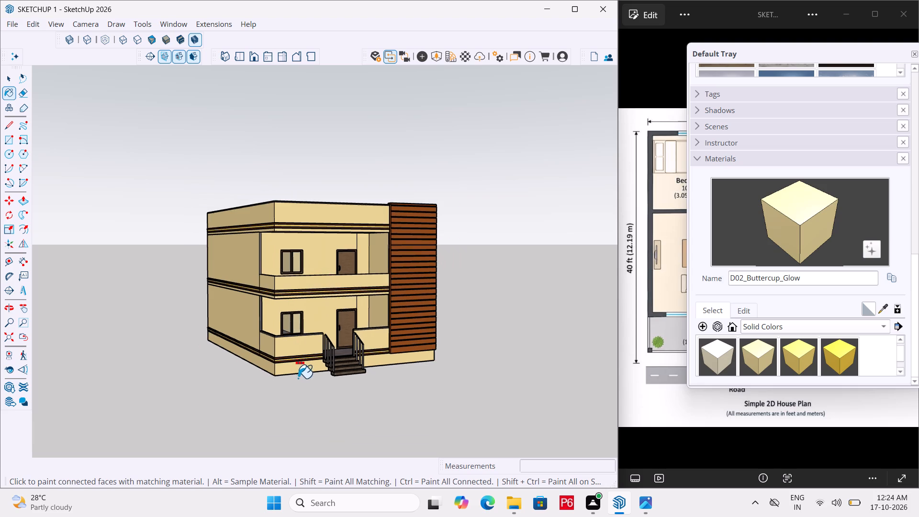
Inside the plinth's group, paint its front face and the adjacent side face with the solid colour M05_Graphite_Haze.
scroll(297, 377, up, 13)
key(space)
double_click(320, 345)
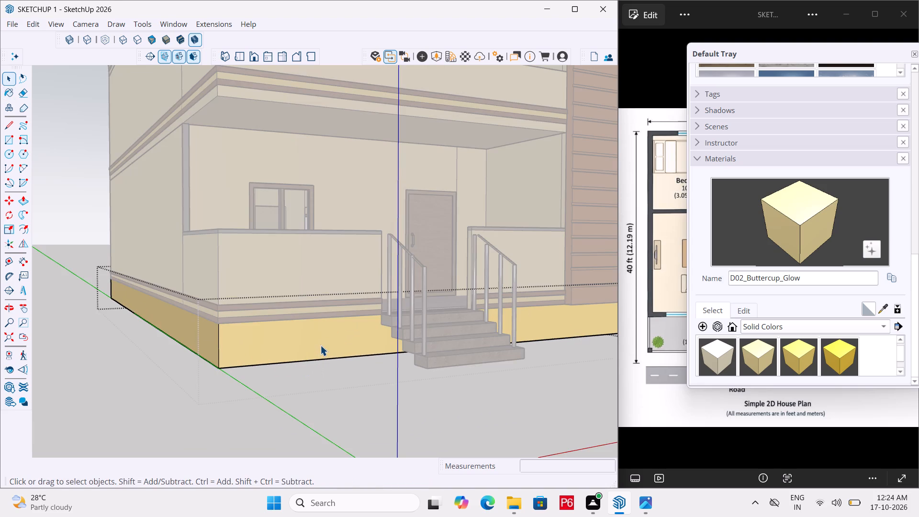
click(278, 341)
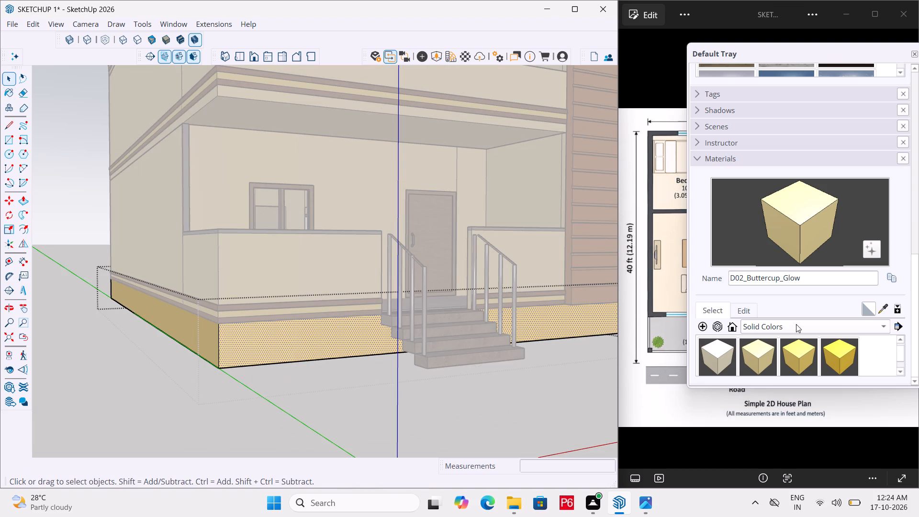
click(789, 327)
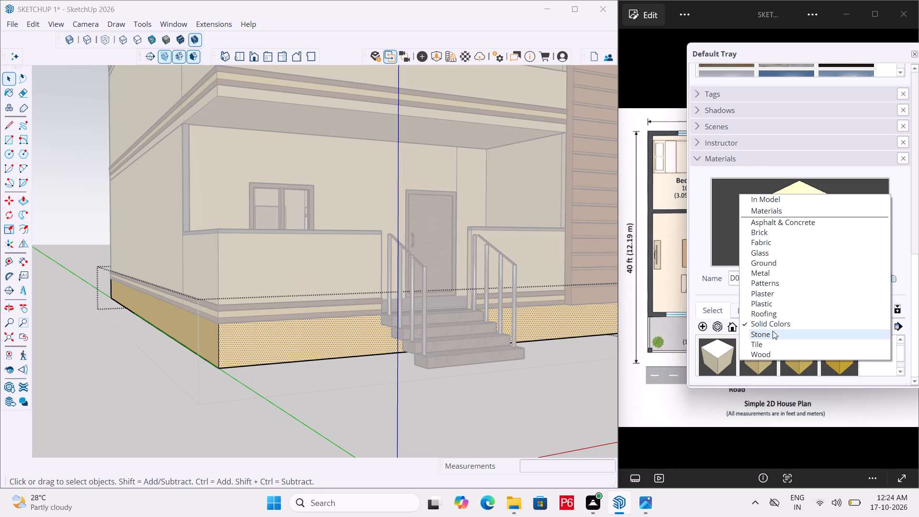
click(774, 324)
scroll(789, 350, down, 4)
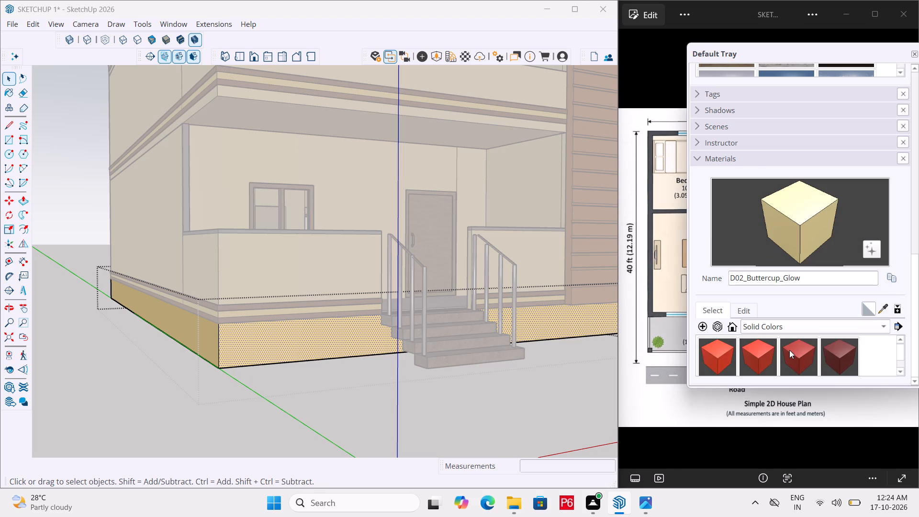
scroll(789, 350, down, 7)
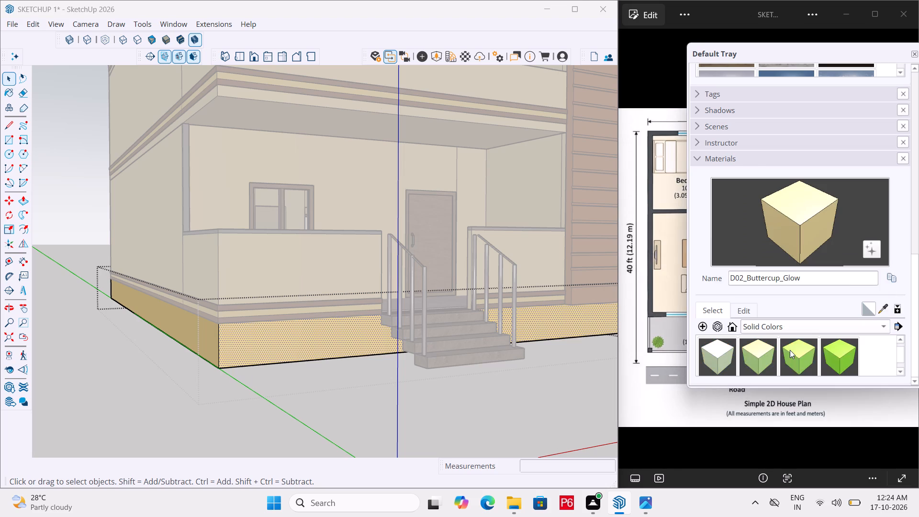
scroll(790, 350, down, 8)
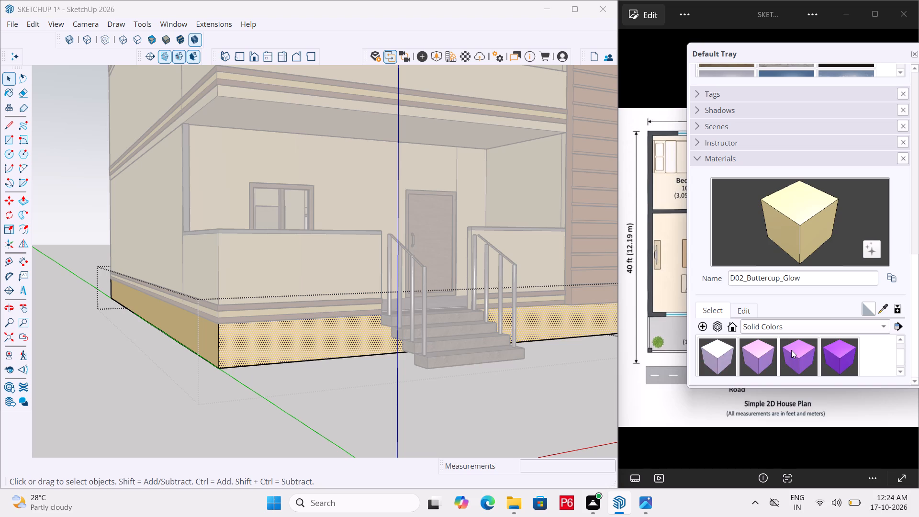
scroll(791, 350, down, 10)
scroll(791, 350, up, 2)
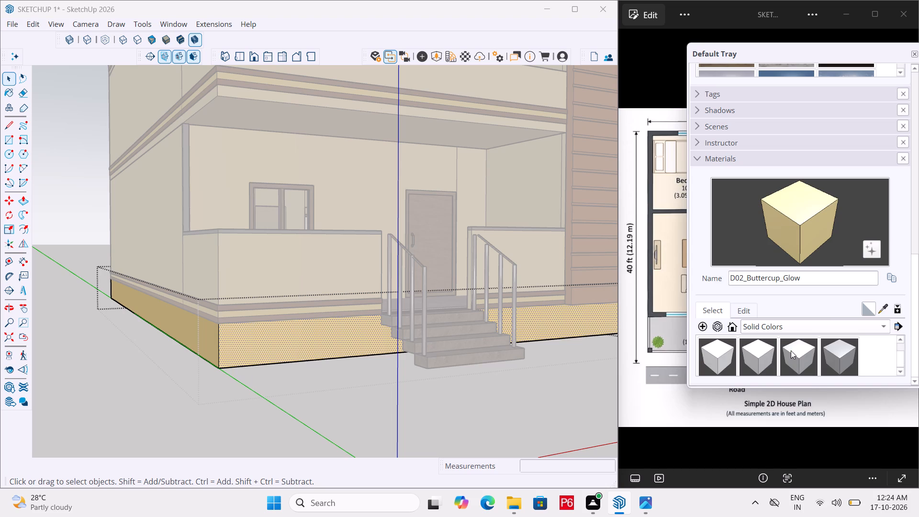
scroll(821, 355, down, 1)
click(760, 355)
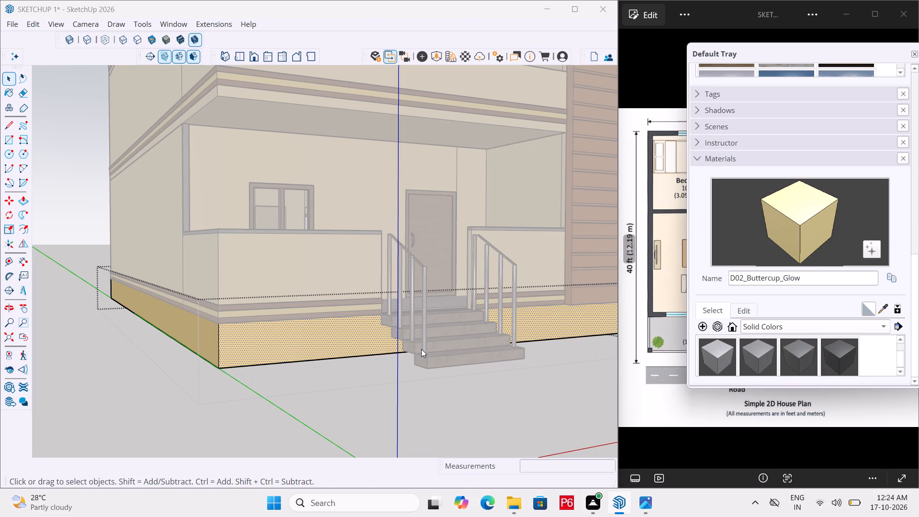
click(305, 349)
click(211, 338)
Paint the plinth's remaining side face and its rear face with M05_Graphite_Haze.
middle_drag(128, 330, 147, 333)
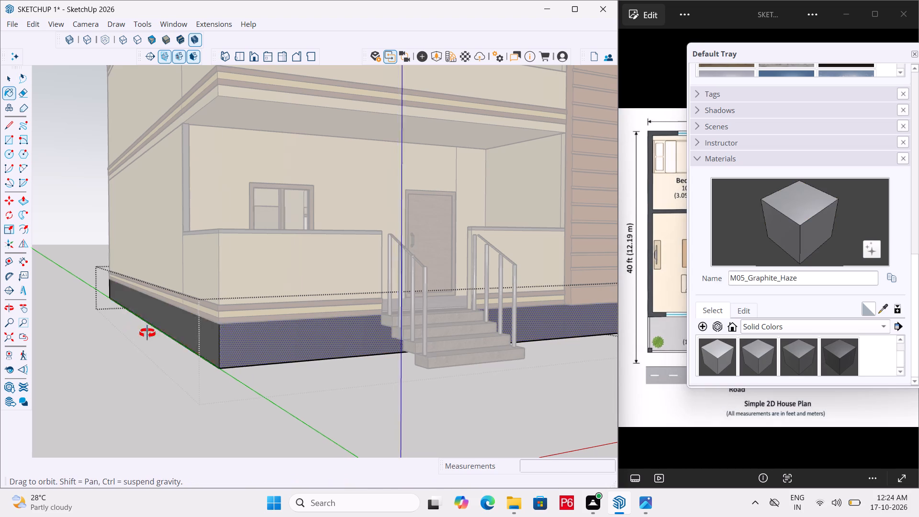
middle_drag(147, 333, 861, 358)
scroll(524, 272, down, 7)
scroll(344, 303, down, 7)
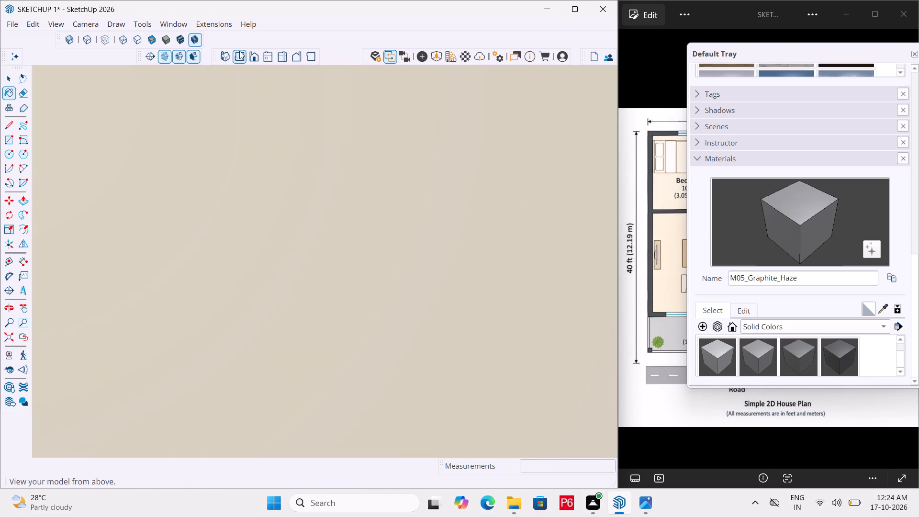
click(241, 55)
scroll(332, 239, down, 14)
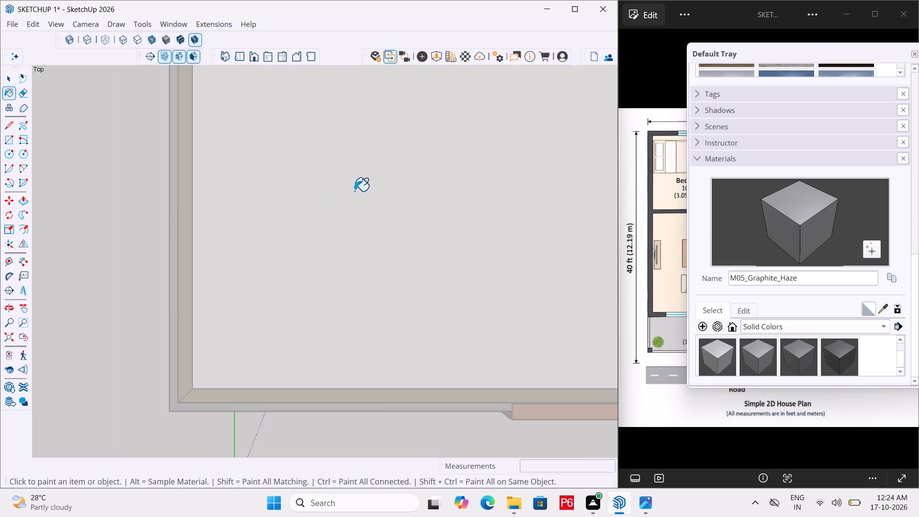
scroll(354, 191, down, 7)
middle_drag(419, 320, 372, 106)
middle_drag(518, 278, 156, 247)
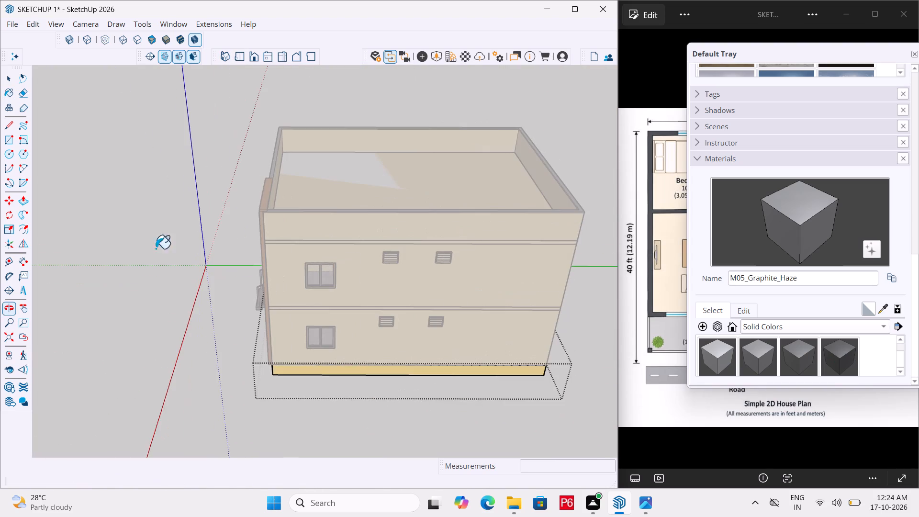
scroll(374, 380, up, 3)
click(384, 369)
scroll(660, 339, down, 1)
middle_drag(656, 340, 387, 323)
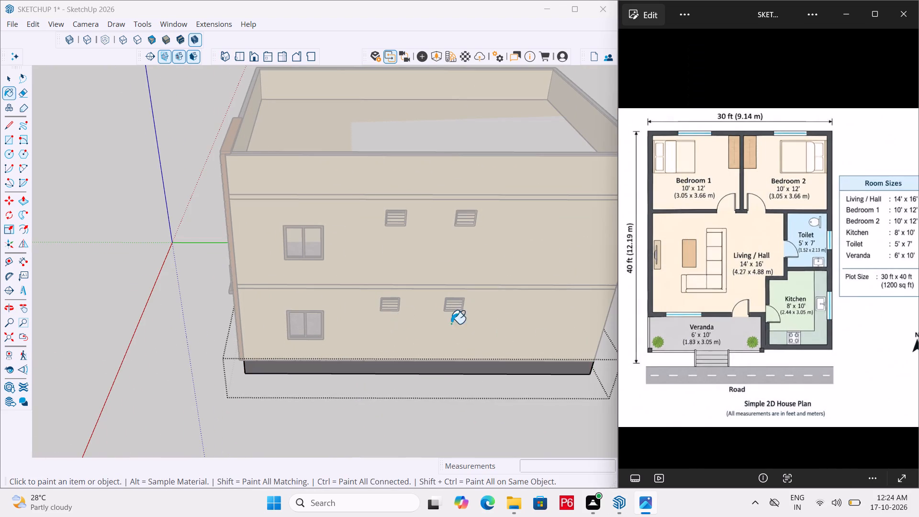
middle_drag(498, 331, 206, 282)
click(476, 425)
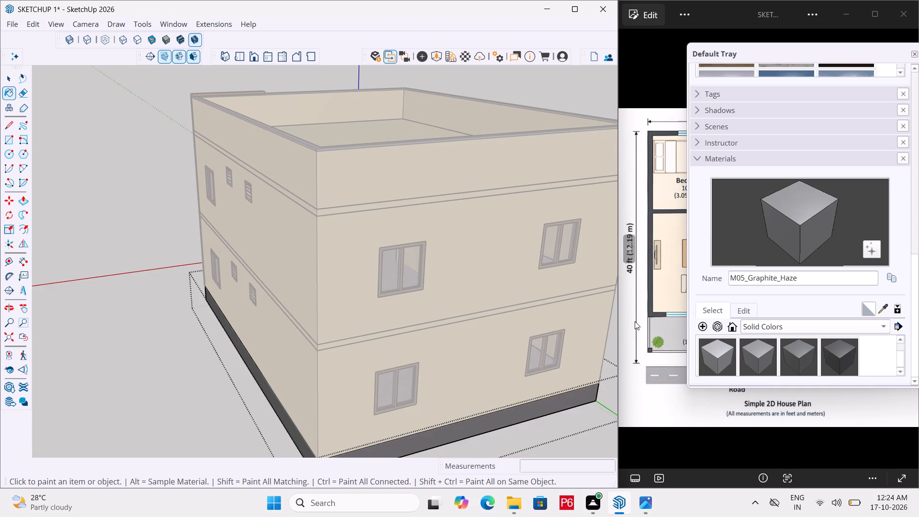
Switch to Photos and browse the neighbouring reference floor plans, returning to the Simple 2D House Plan.
click(629, 250)
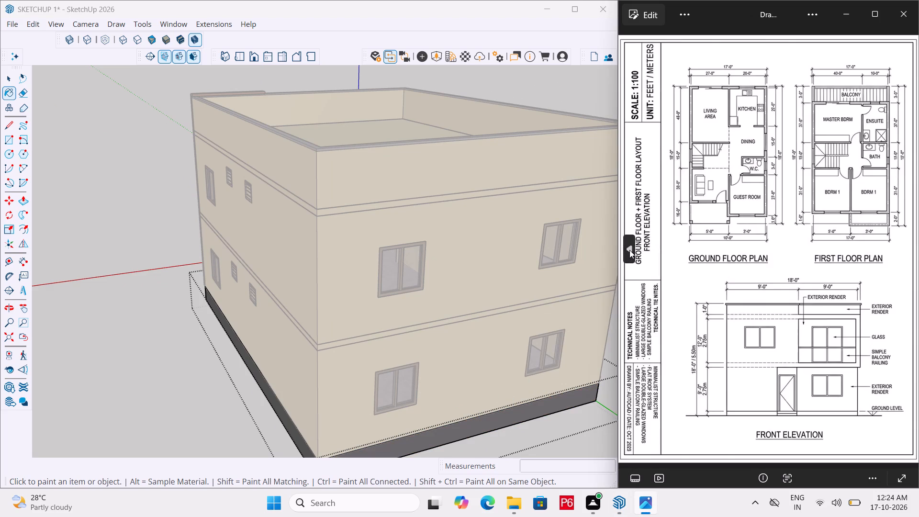
click(908, 240)
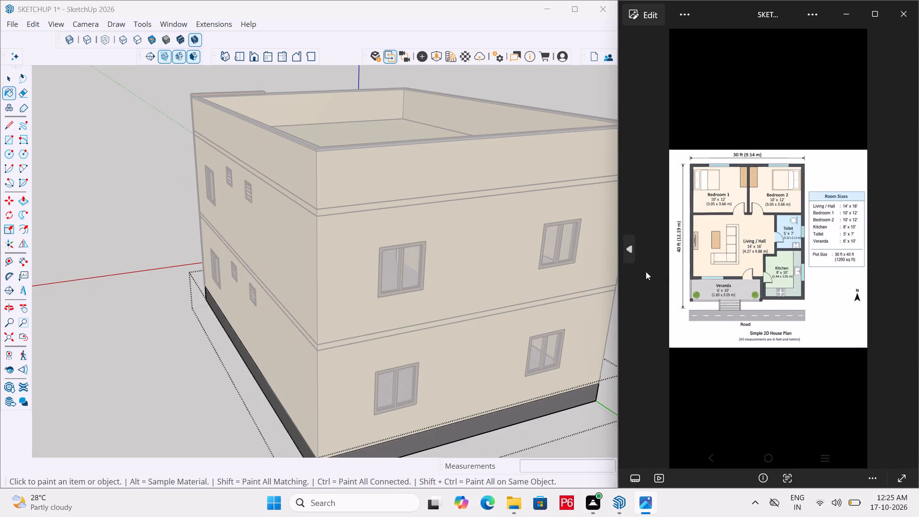
scroll(829, 226, up, 9)
middle_drag(796, 258, 878, 257)
scroll(797, 258, down, 3)
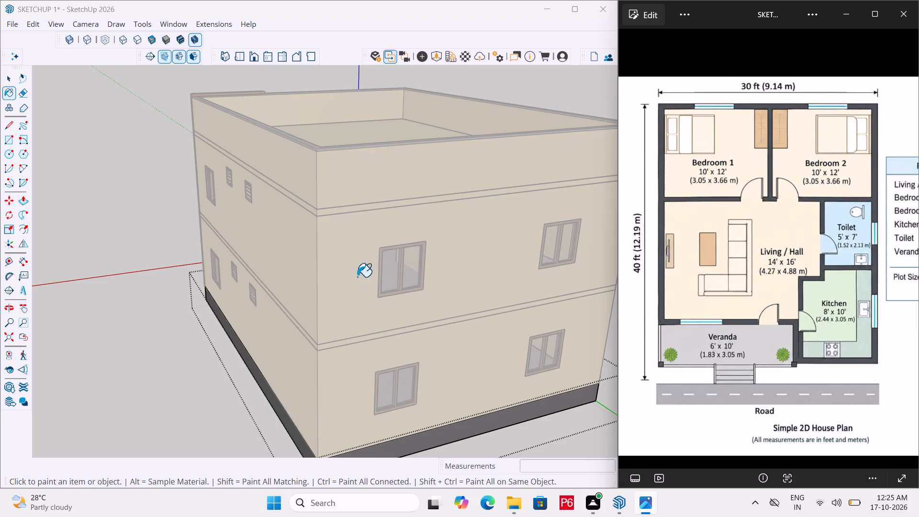
scroll(351, 270, down, 6)
key(space)
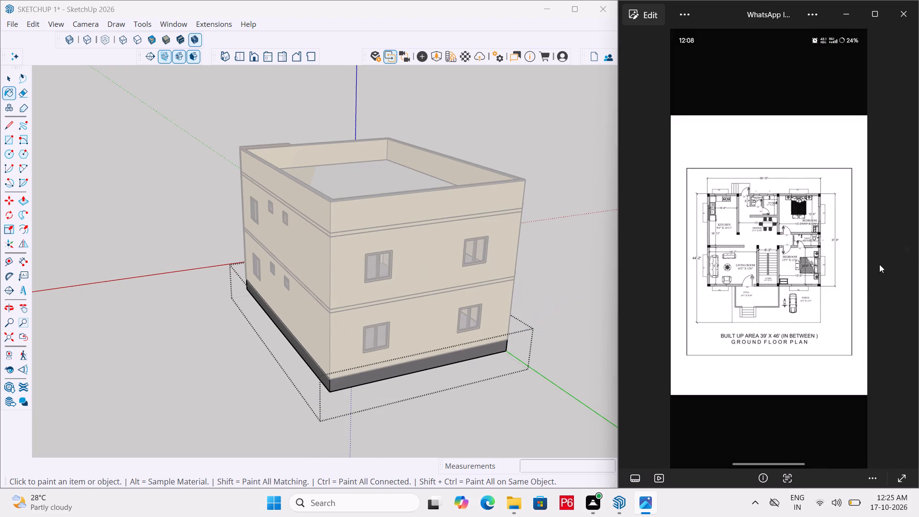
click(884, 263)
double_click(906, 246)
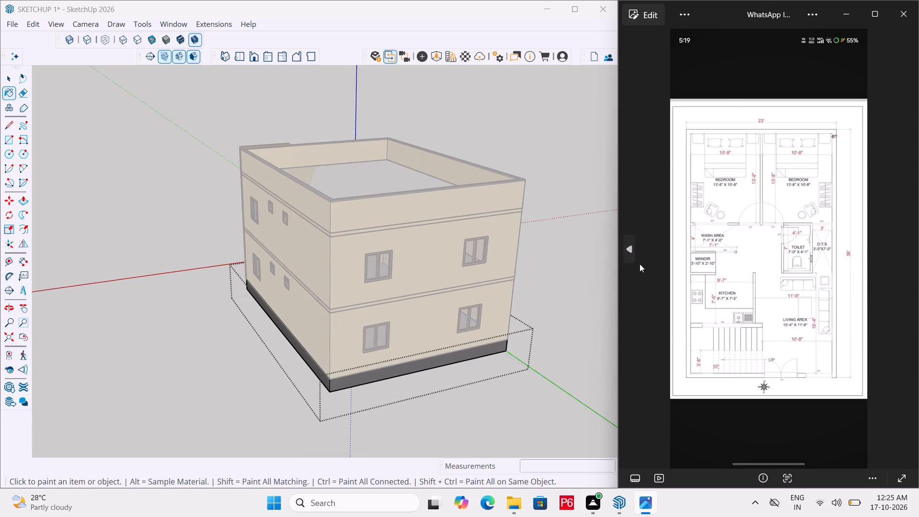
click(633, 253)
triple_click(630, 247)
Back in SketchUp, leave the plinth's group and save the model with its dark grey plinth.
click(566, 239)
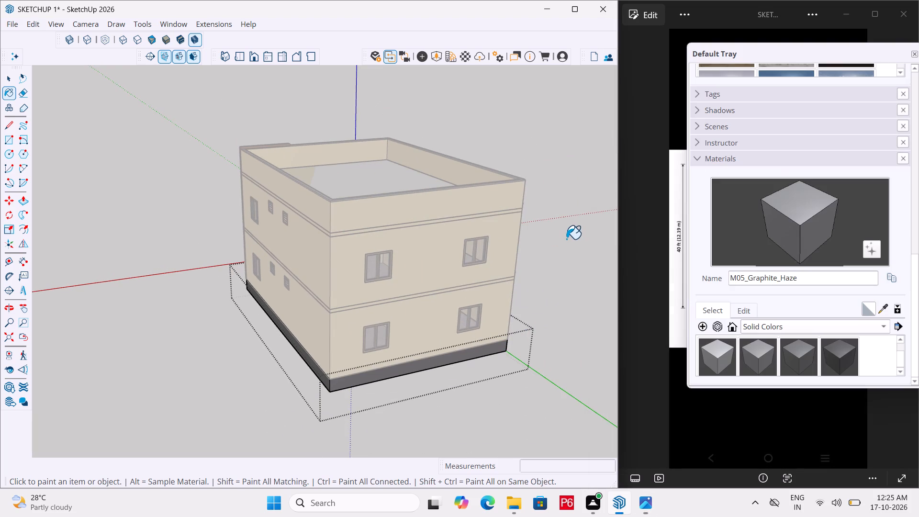
key(space)
double_click(561, 245)
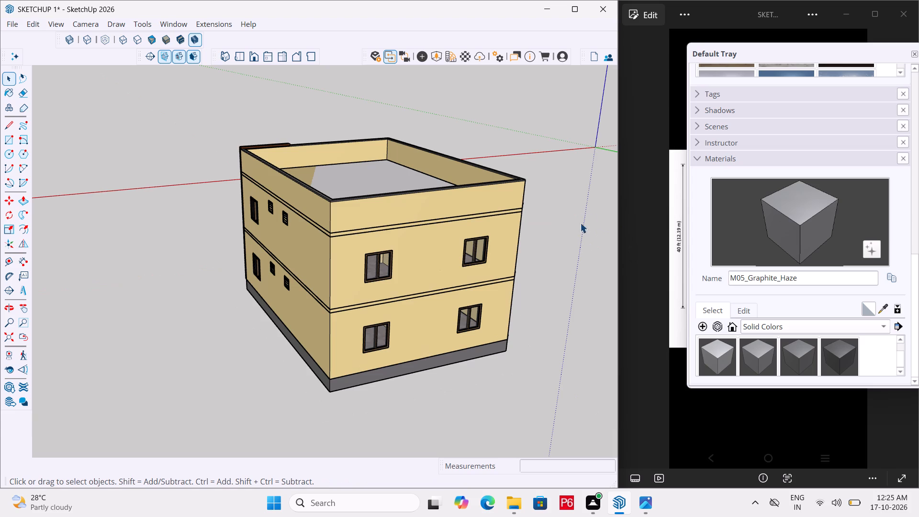
click(914, 55)
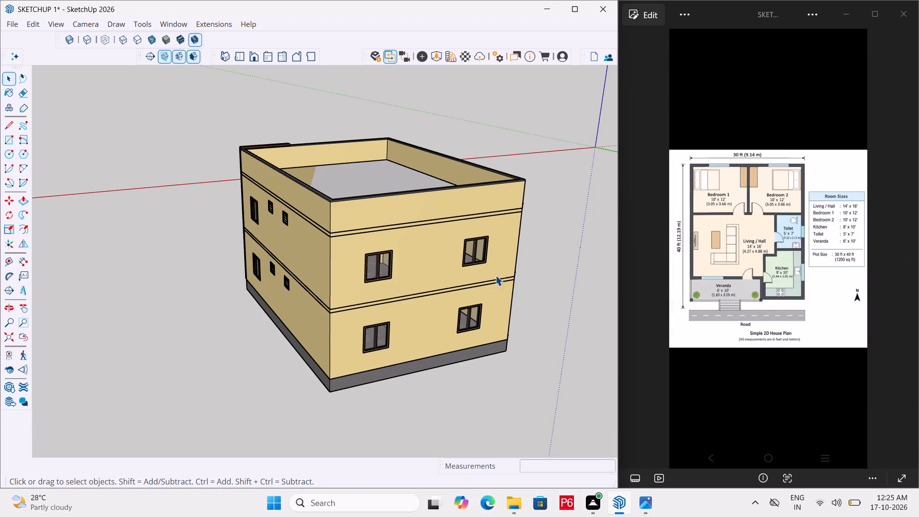
click(525, 255)
middle_drag(344, 359, 568, 360)
scroll(568, 360, down, 1)
key(ctrl+s)
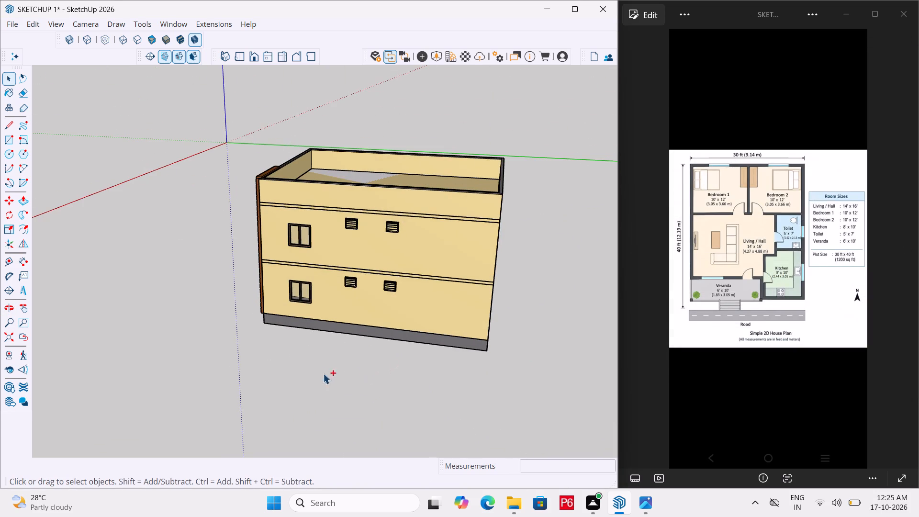
key(ctrl+s)
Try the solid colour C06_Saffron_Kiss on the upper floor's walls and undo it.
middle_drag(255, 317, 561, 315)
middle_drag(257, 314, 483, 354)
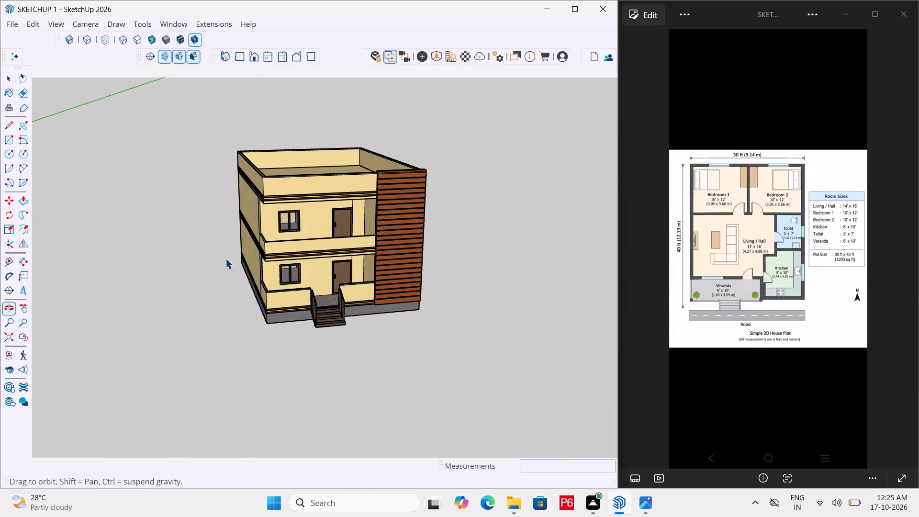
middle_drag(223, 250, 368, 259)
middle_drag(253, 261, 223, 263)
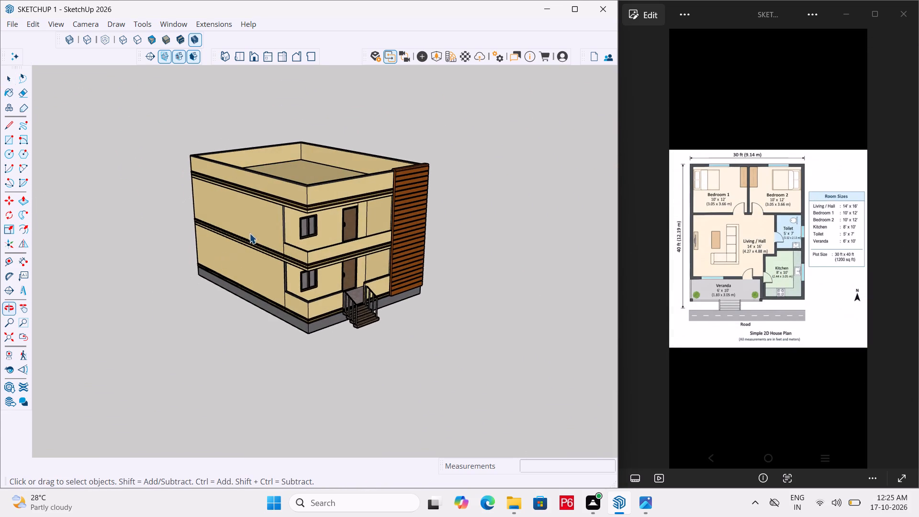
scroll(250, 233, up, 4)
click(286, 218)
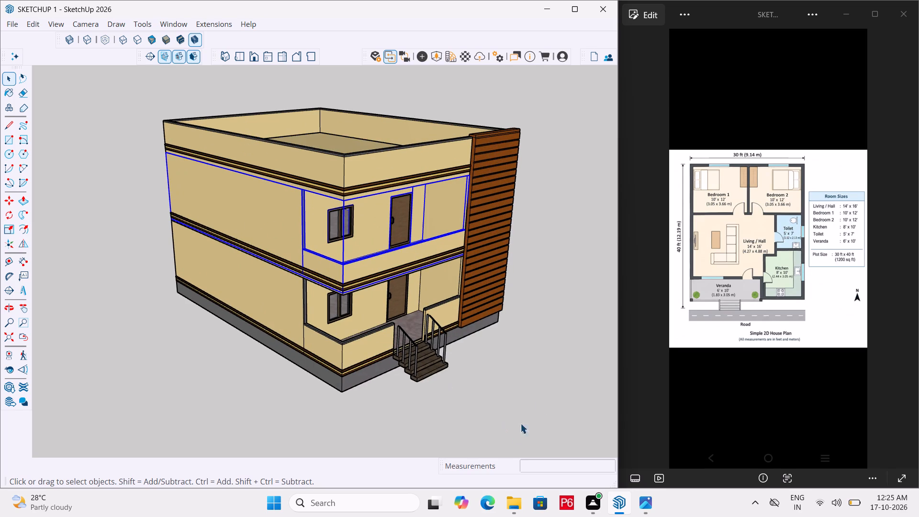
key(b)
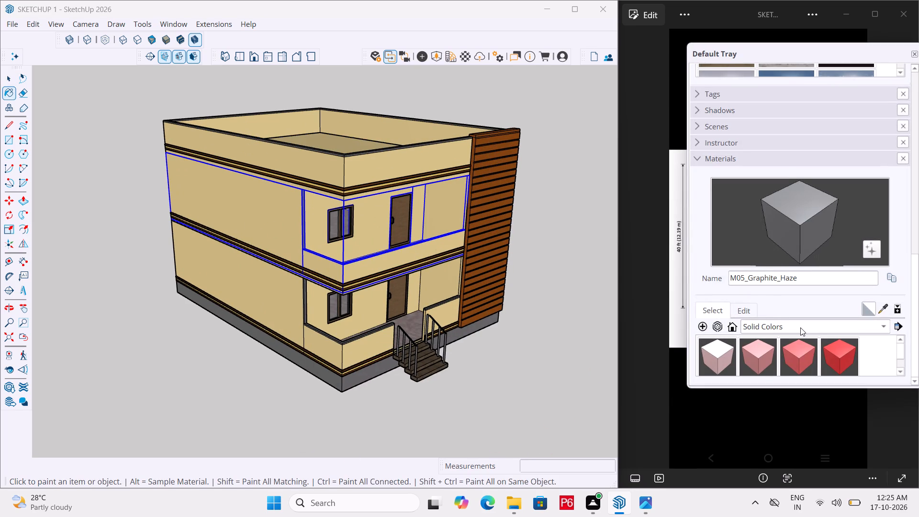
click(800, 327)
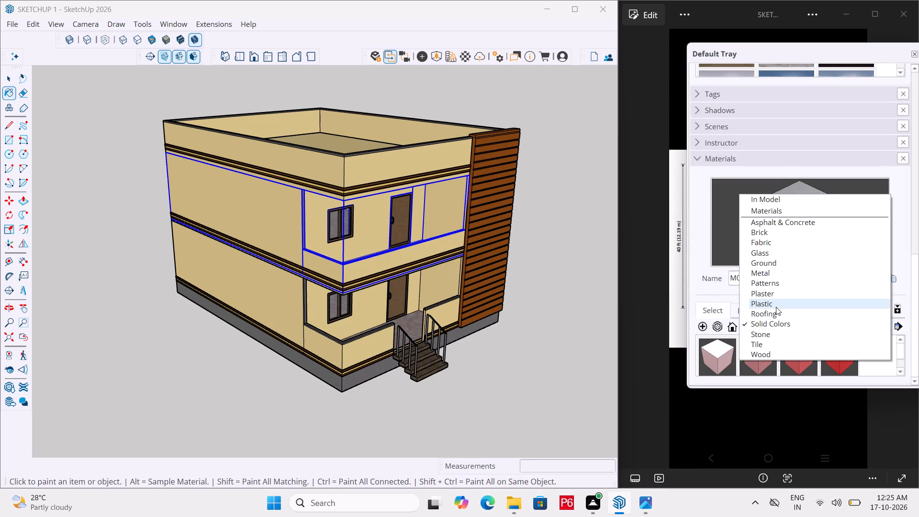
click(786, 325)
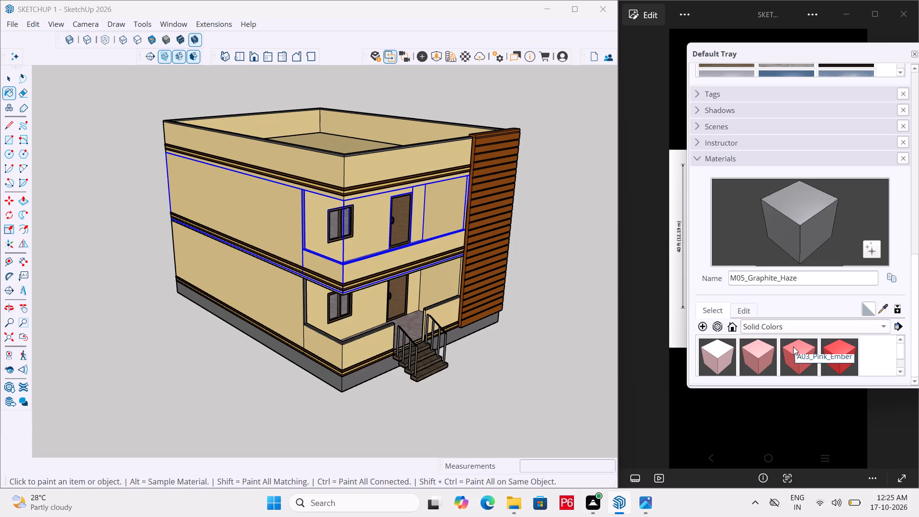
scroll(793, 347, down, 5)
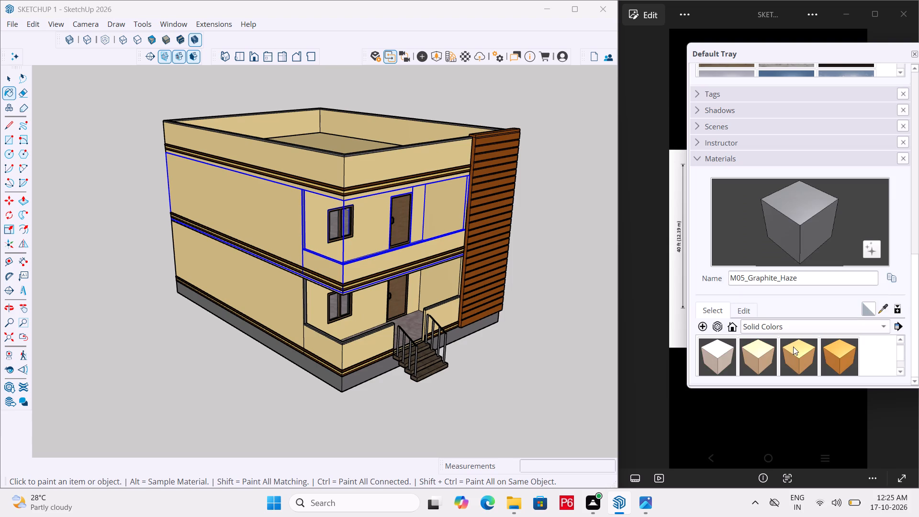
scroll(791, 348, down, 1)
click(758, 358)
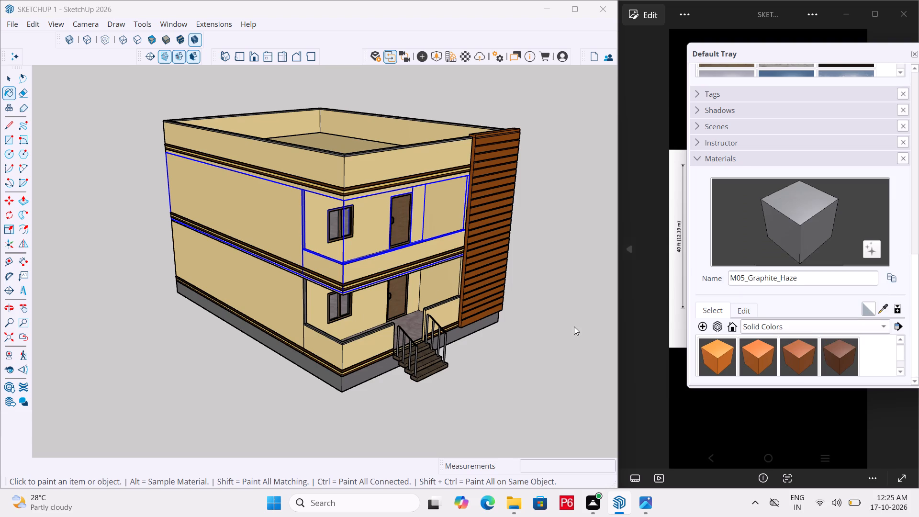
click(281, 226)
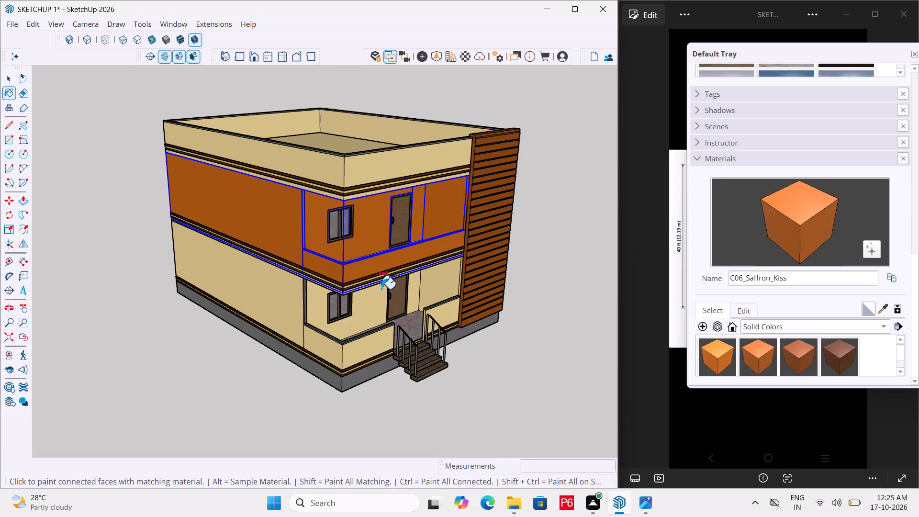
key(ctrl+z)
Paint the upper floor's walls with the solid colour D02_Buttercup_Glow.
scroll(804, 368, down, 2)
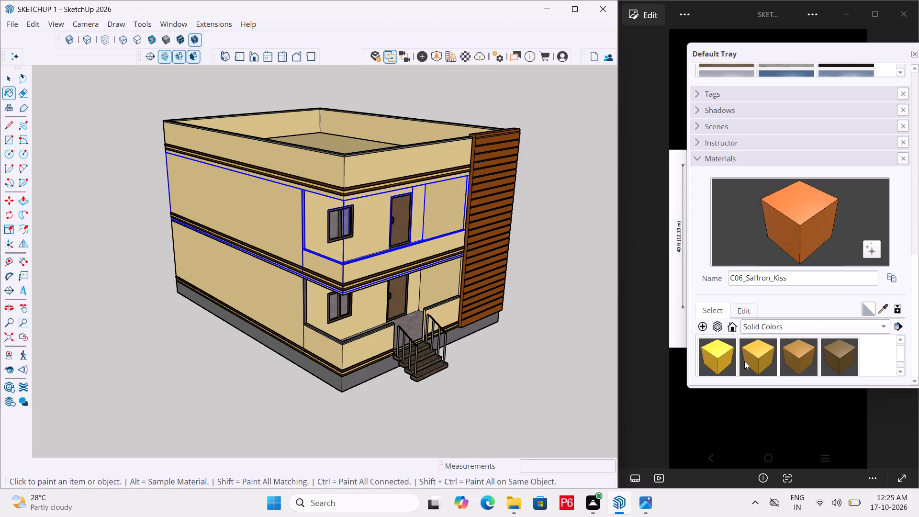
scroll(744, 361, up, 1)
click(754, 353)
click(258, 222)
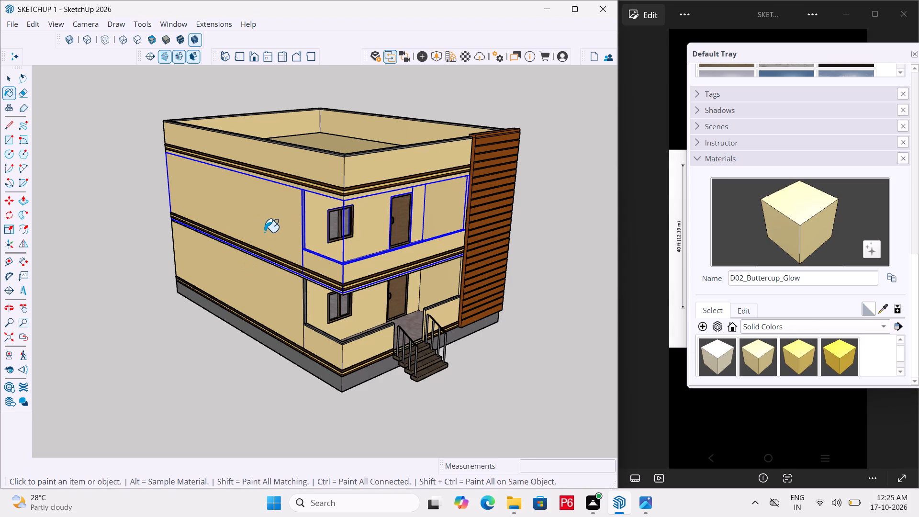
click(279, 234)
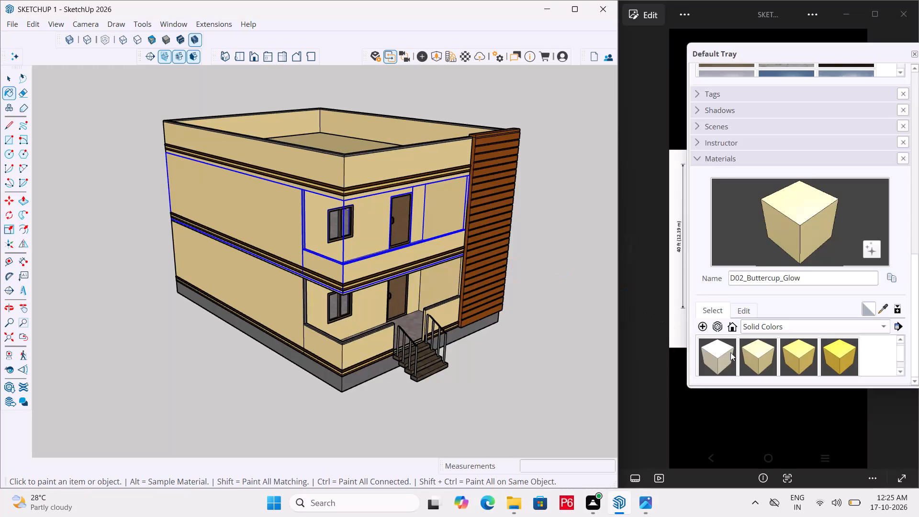
Paint the walls of both floors and the roof parapet with the solid colour D01_Frost_White.
click(722, 359)
click(277, 222)
click(278, 295)
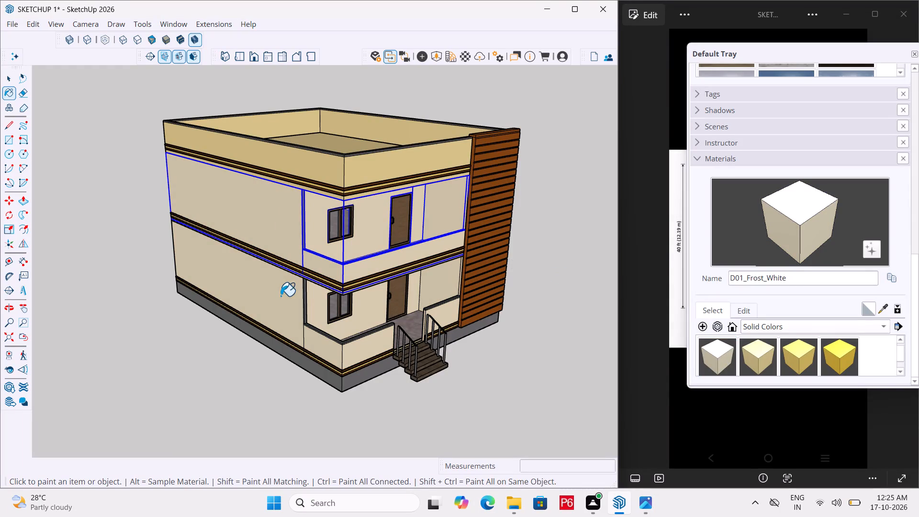
click(378, 164)
Paint the slab edges below the roof-level and first-floor trim bands with D01_Frost_White.
scroll(373, 171, up, 8)
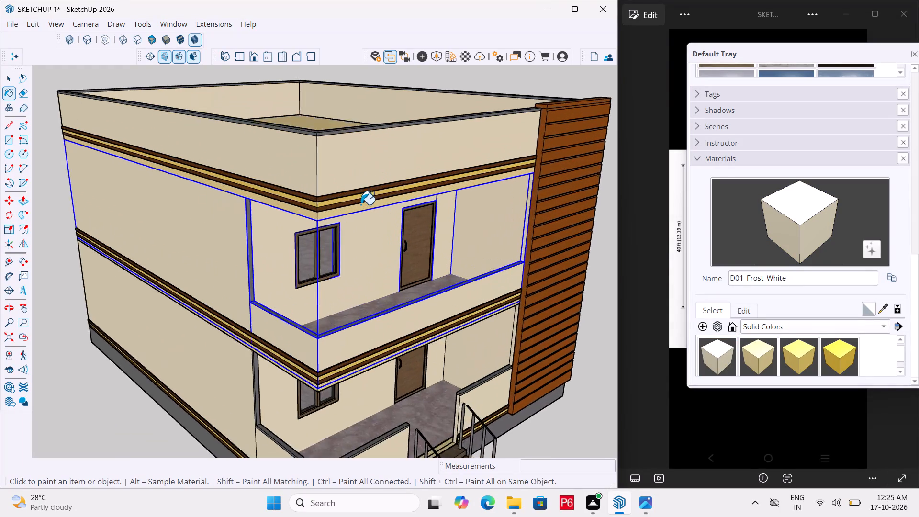
scroll(360, 204, up, 12)
click(369, 187)
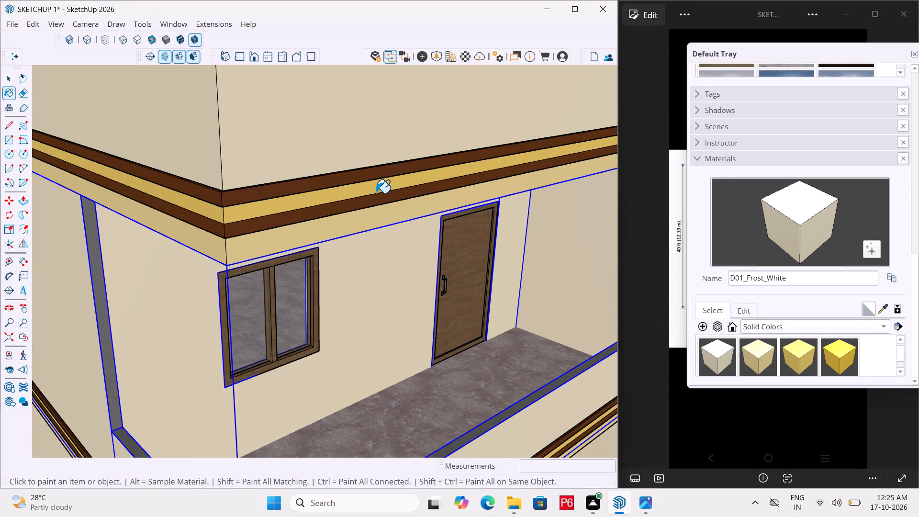
click(376, 193)
scroll(383, 191, up, 4)
click(402, 180)
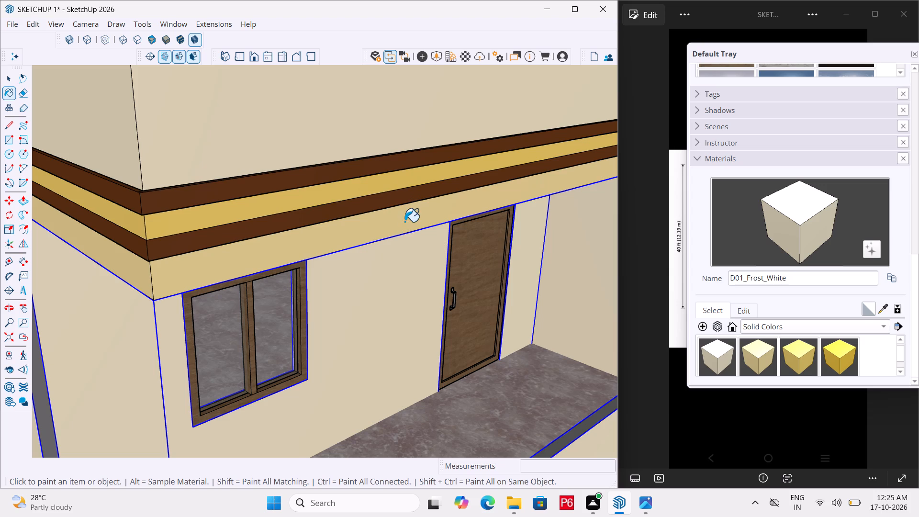
click(404, 220)
scroll(253, 121, down, 13)
scroll(343, 176, down, 4)
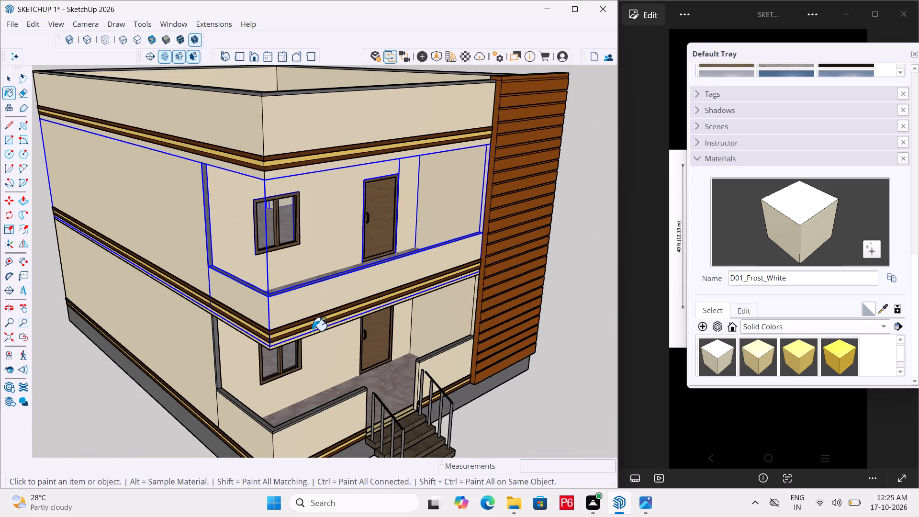
scroll(291, 357, up, 12)
click(300, 303)
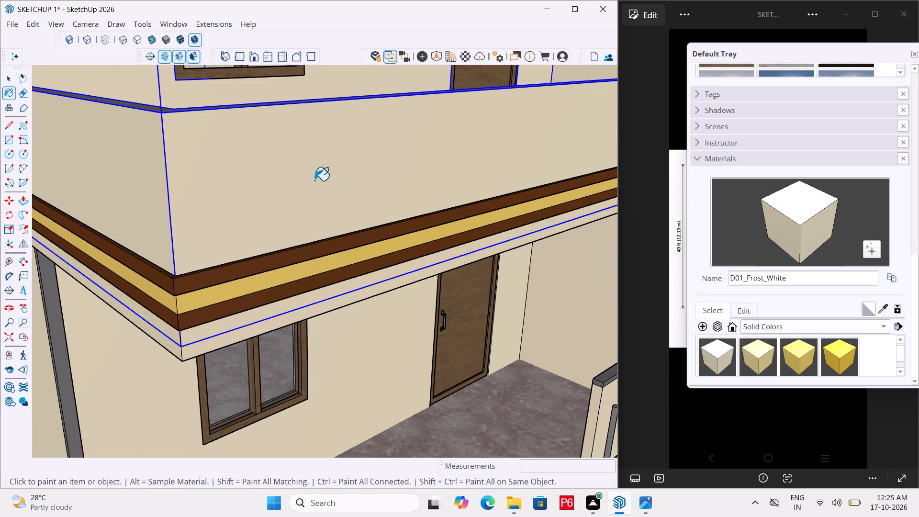
Save the model with the repainted exterior.
scroll(324, 77, down, 20)
scroll(324, 314, down, 1)
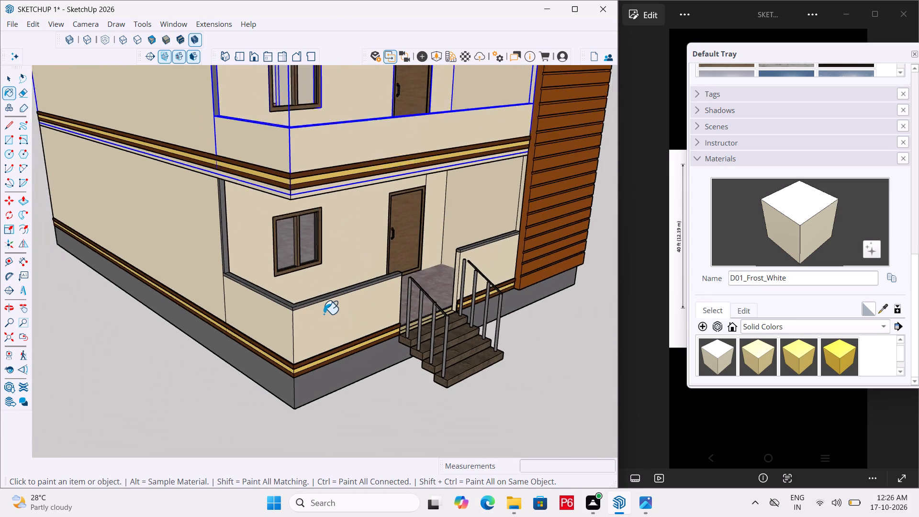
scroll(324, 314, down, 3)
middle_drag(311, 292, 244, 302)
scroll(311, 292, down, 1)
key(ctrl+s)
key(ctrl+s)
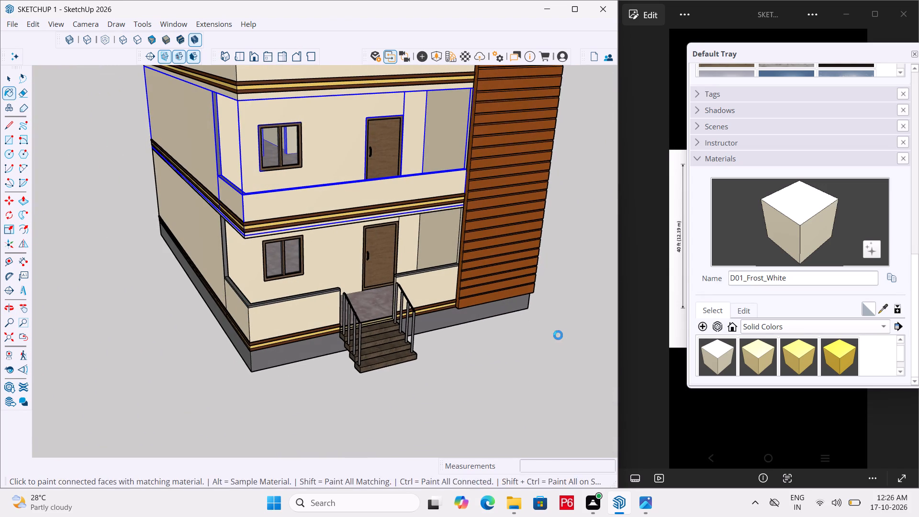
Examine the repainted exterior, including the front facade, wooden cladding and trim bands, from several angles.
key(space)
click(555, 341)
middle_drag(45, 111, 74, 161)
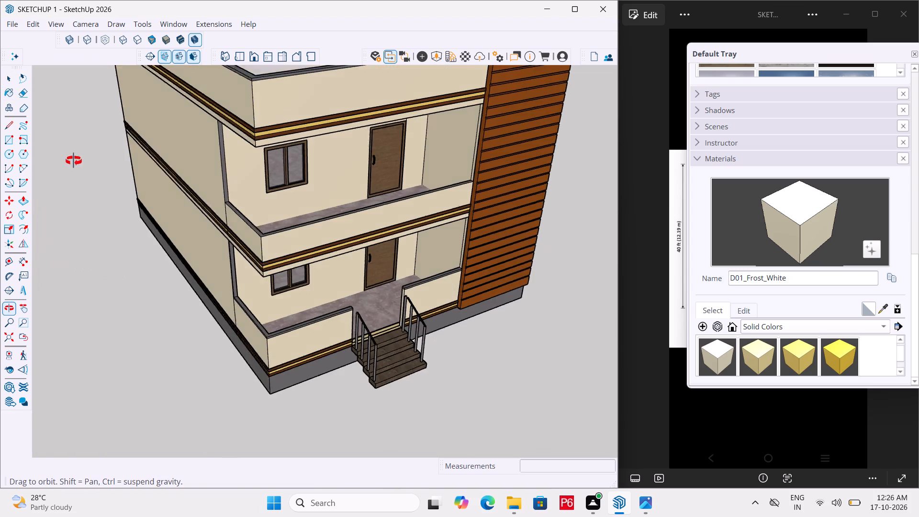
middle_drag(74, 161, 67, 163)
scroll(322, 294, down, 4)
middle_drag(333, 299, 355, 218)
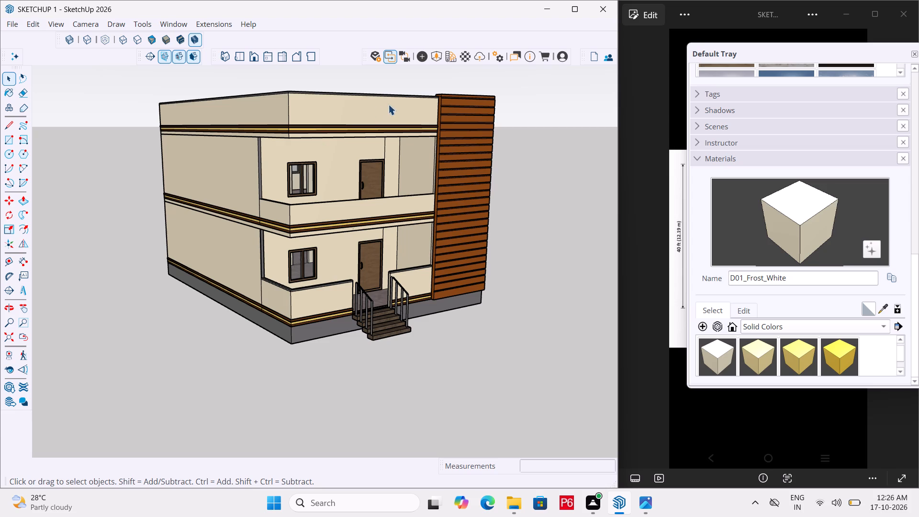
scroll(435, 96, up, 5)
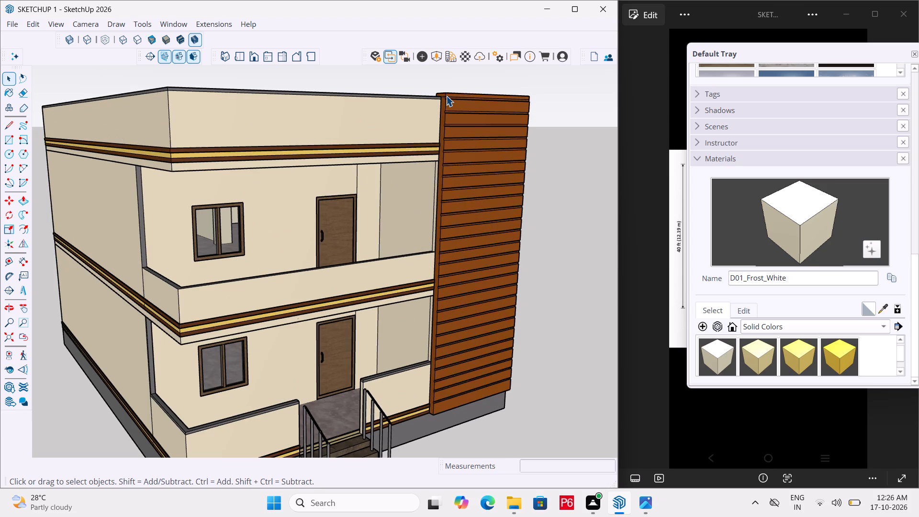
scroll(492, 115, down, 2)
middle_drag(492, 117, 477, 117)
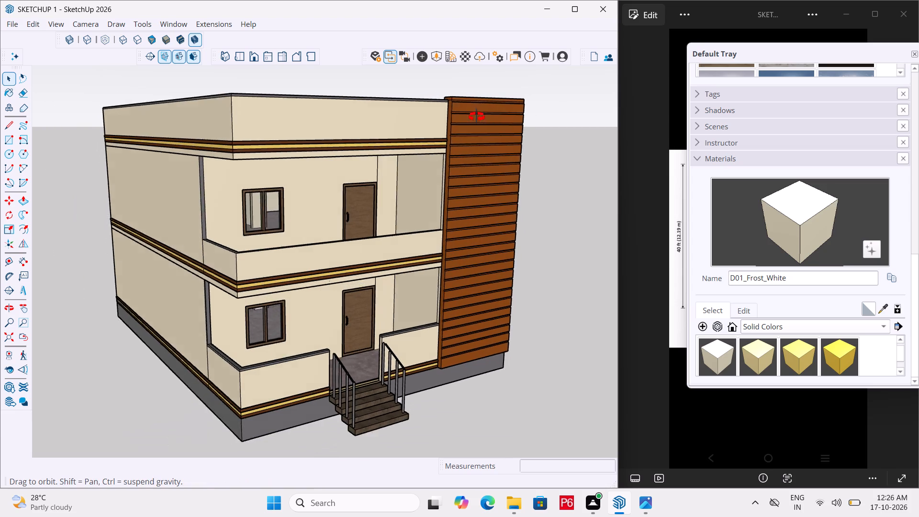
middle_drag(477, 117, 484, 122)
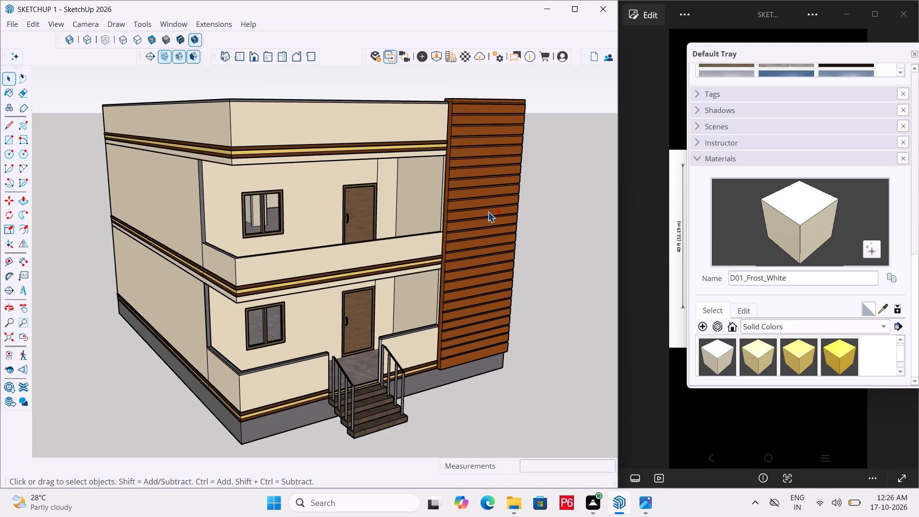
Clear the selection and save the model.
click(539, 223)
click(546, 249)
key(ctrl+s)
key(ctrl+s)
Close the floating Default Tray and save the model again.
scroll(398, 316, down, 3)
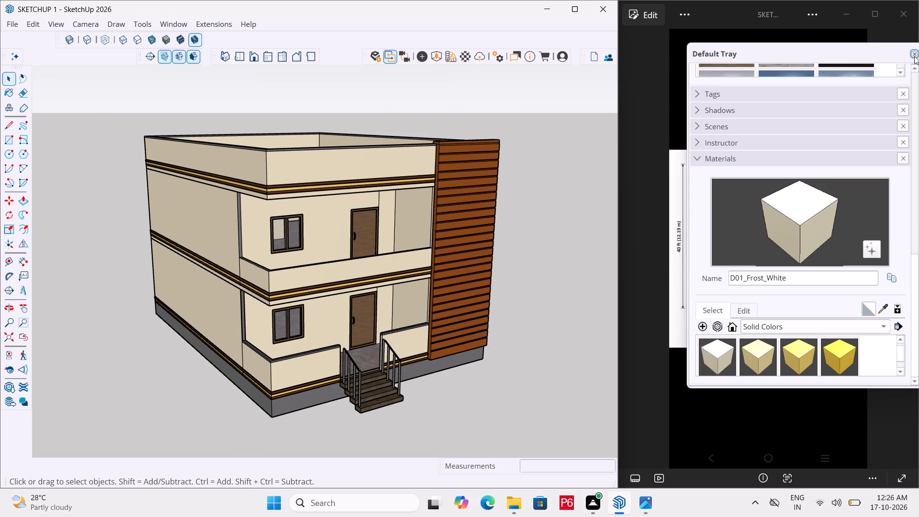
click(916, 53)
triple_click(558, 215)
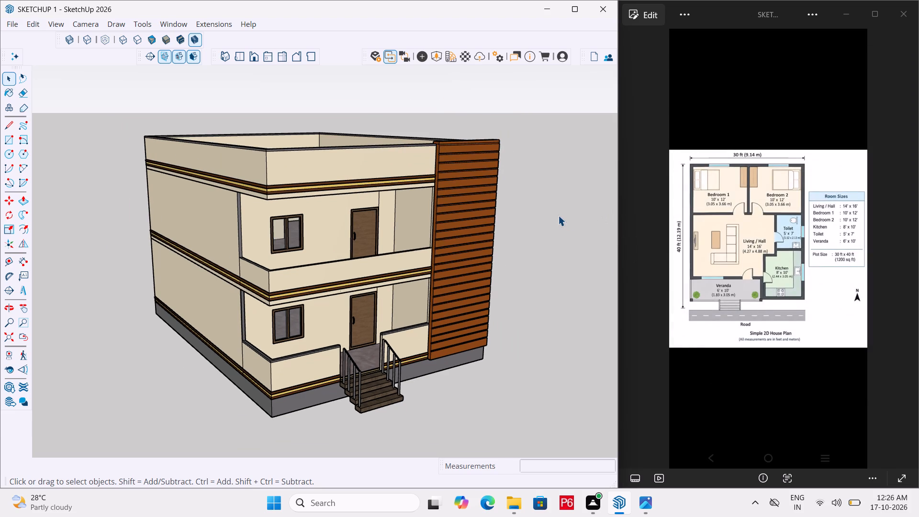
click(558, 215)
key(ctrl+s)
key(ctrl+s)
key(ctrl+s)
Place a horizontal section plane on the flat roof surface inside the parapet and name it 11.
scroll(478, 240, down, 3)
middle_drag(469, 242, 469, 243)
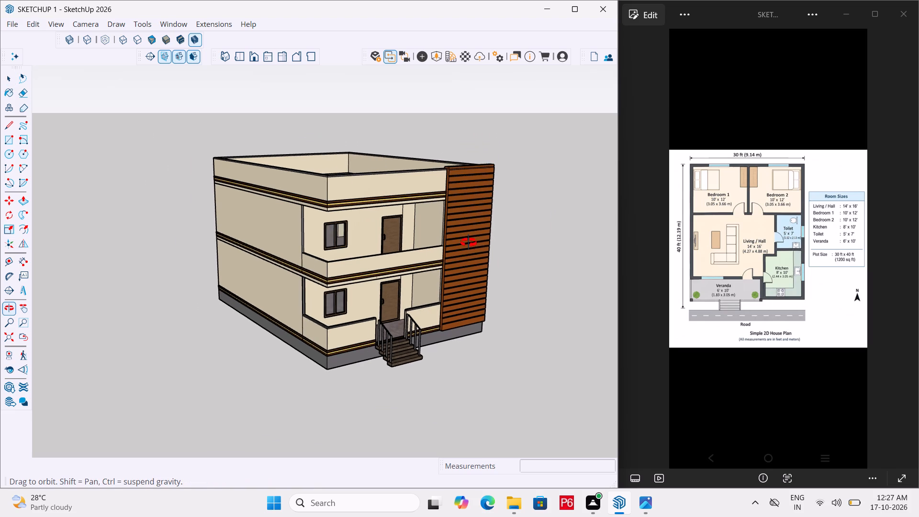
middle_drag(469, 243, 460, 213)
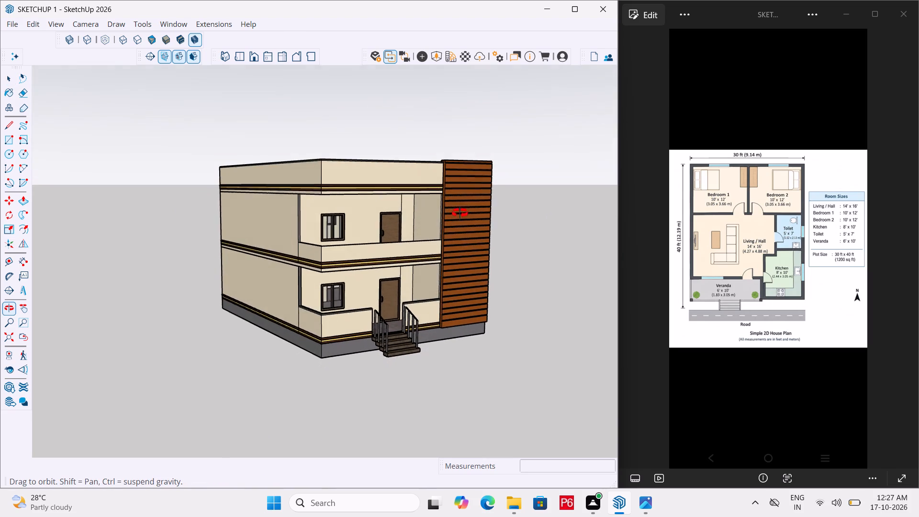
middle_drag(460, 213, 461, 212)
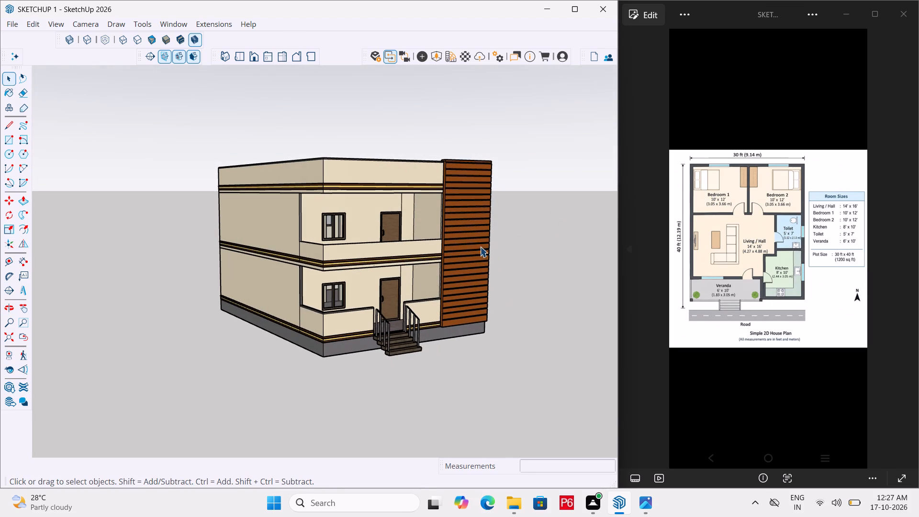
middle_drag(351, 159, 350, 283)
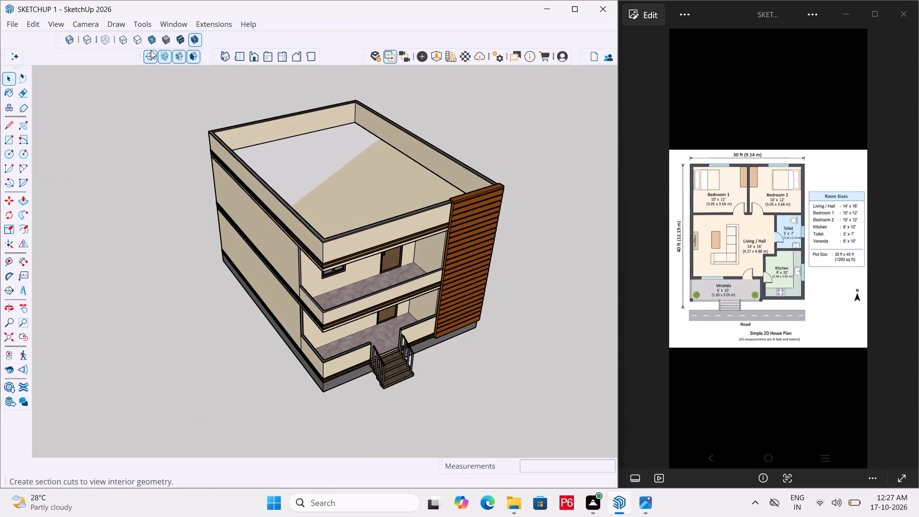
click(166, 56)
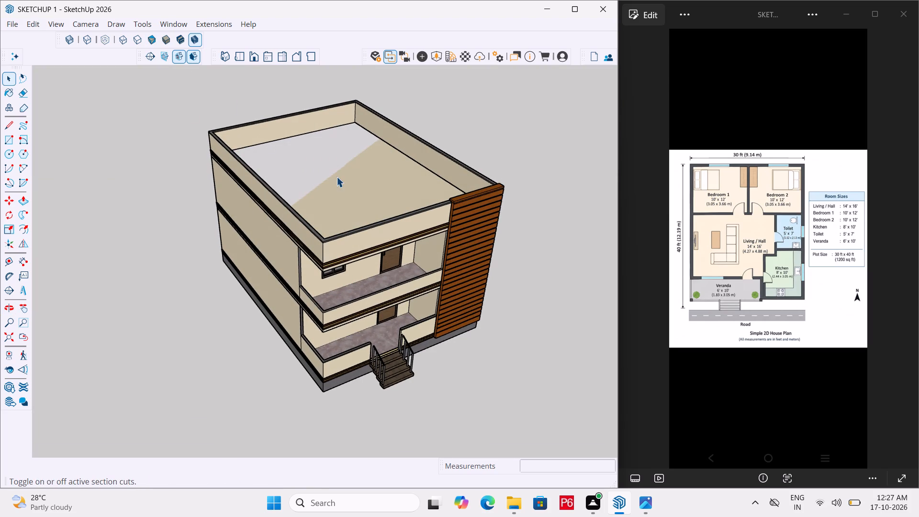
click(162, 57)
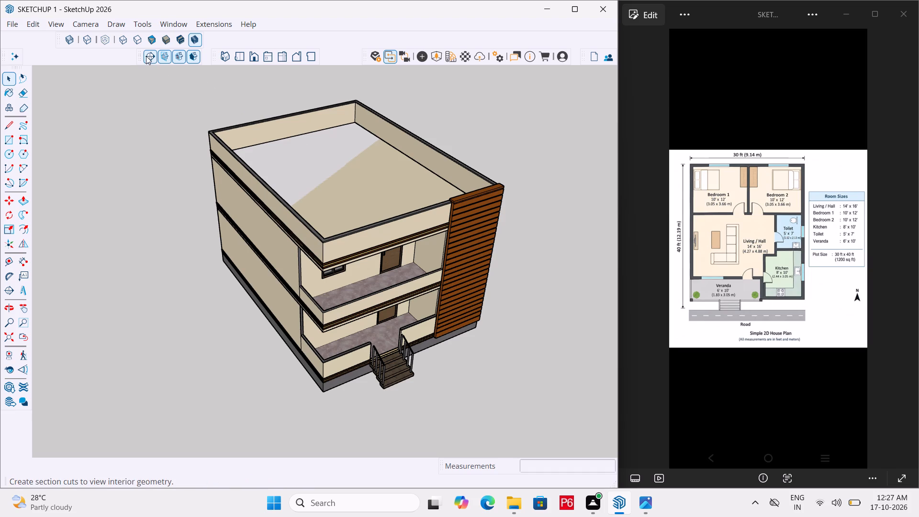
click(146, 56)
click(347, 182)
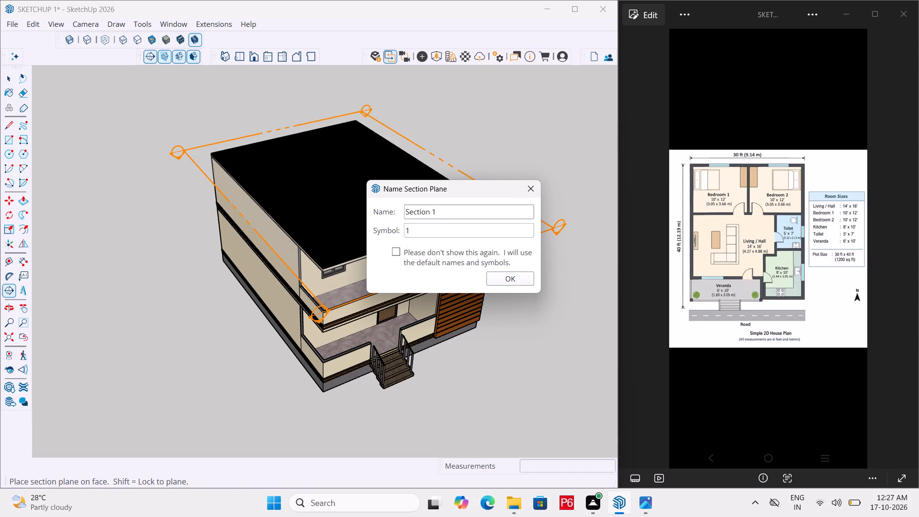
key(BackSpace)
key(BackSpace)
key(BackSpace)
key(BackSpace)
key(BackSpace)
key(BackSpace)
key(BackSpace)
key(BackSpace)
key(BackSpace)
key(BackSpace)
key(BackSpace)
key(BackSpace)
key(BackSpace)
key(1)
key(1)
click(499, 281)
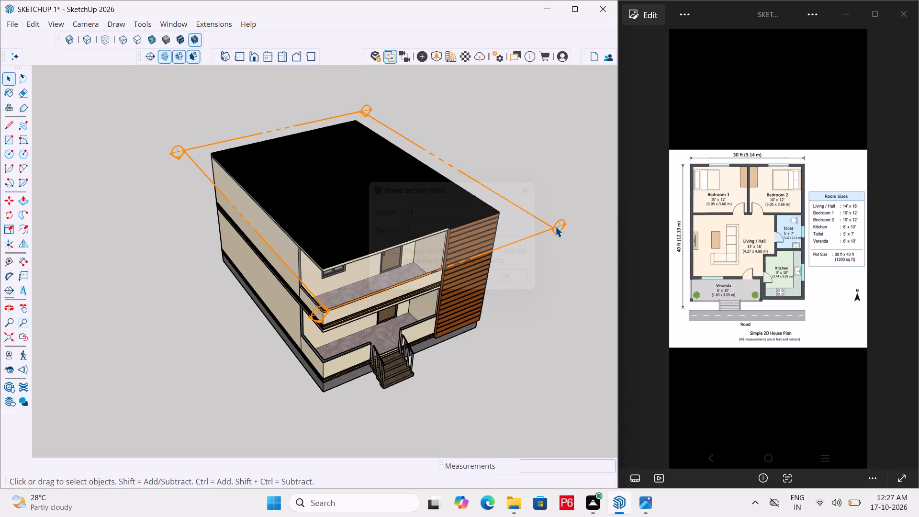
Move the section plane straight down about 14 ft so it cuts through the ground-floor walls.
key(m)
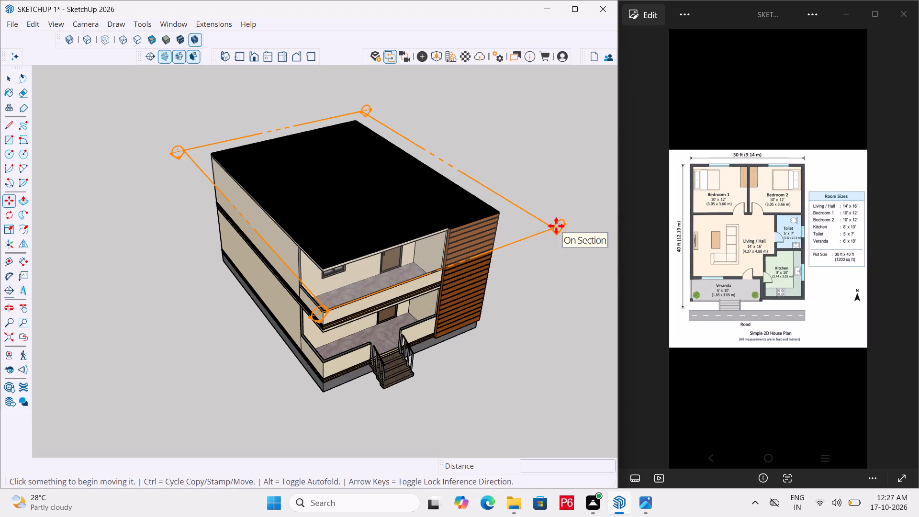
click(556, 226)
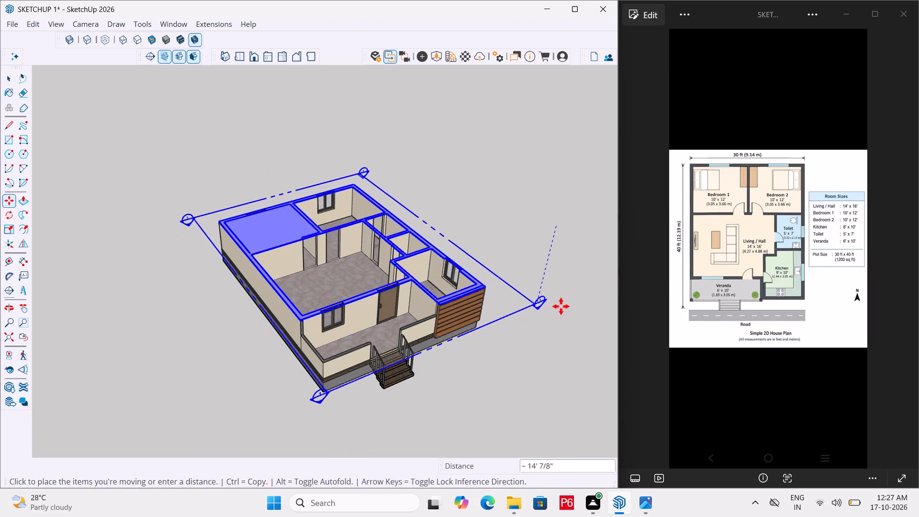
click(561, 312)
middle_drag(529, 247, 478, 302)
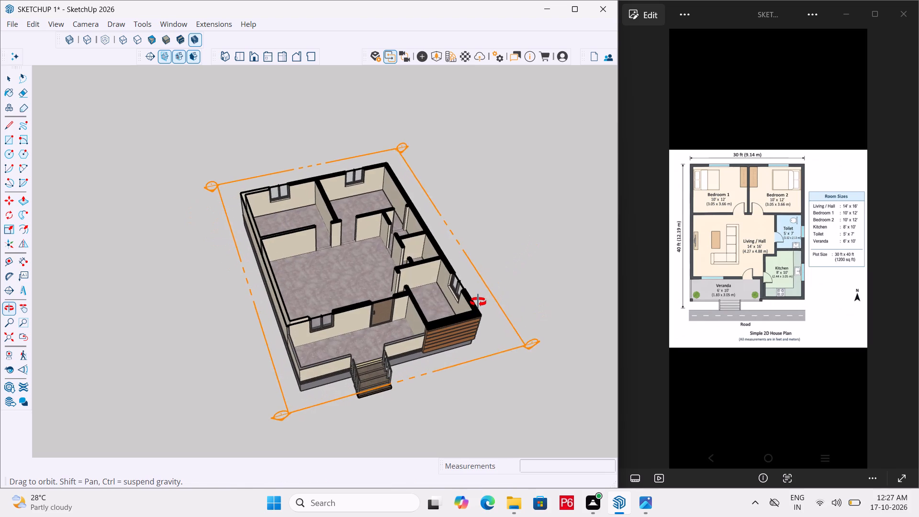
middle_drag(478, 302, 488, 298)
Save the model with the section cut.
key(ctrl+s)
key(ctrl+s)
key(ctrl+s)
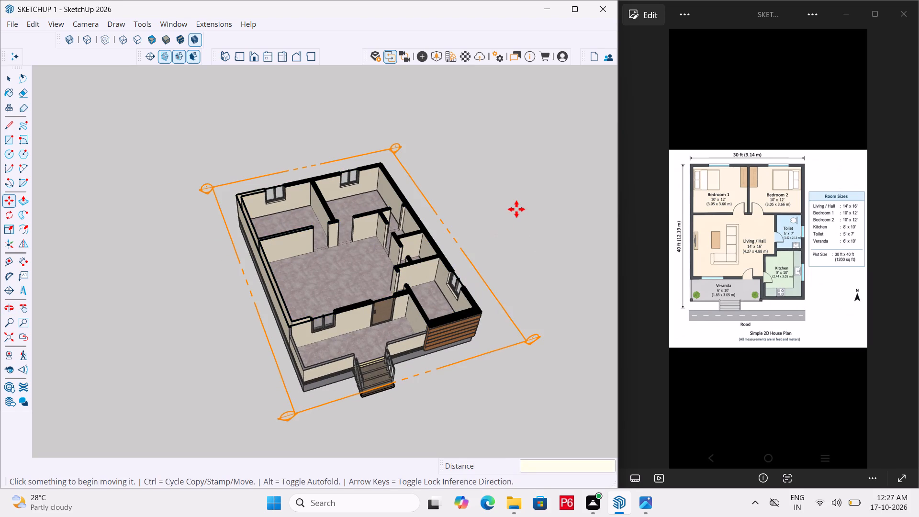
Examine the ground-floor room layout exposed by the section cut, alongside the 2D plan.
middle_drag(385, 245, 413, 263)
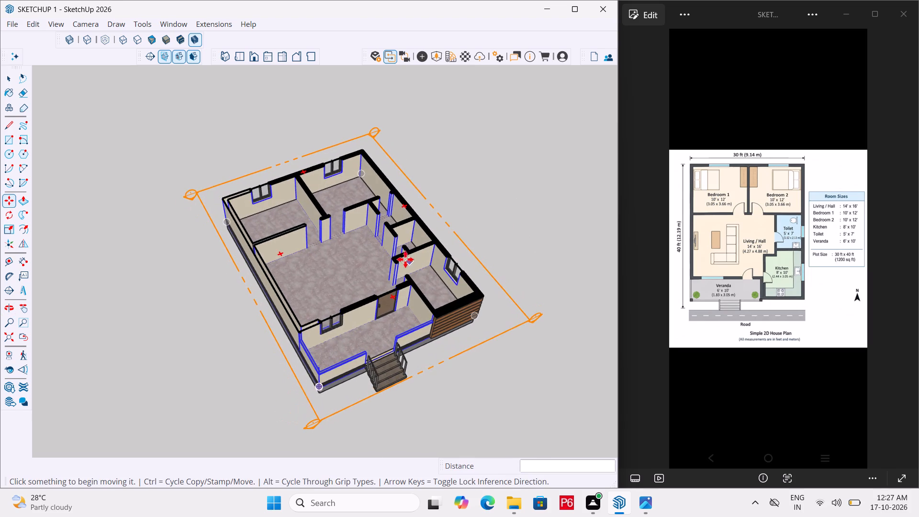
scroll(360, 226, up, 3)
middle_drag(352, 227, 250, 231)
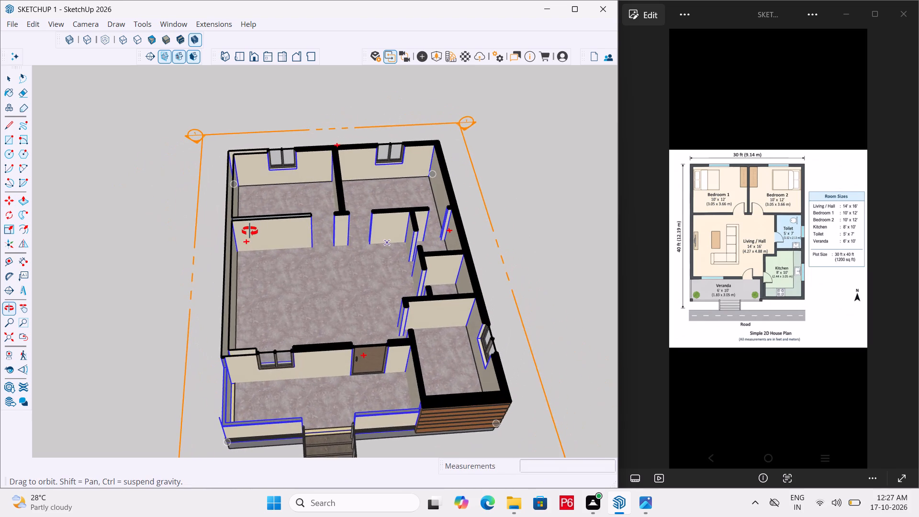
middle_drag(250, 231, 316, 240)
scroll(374, 266, down, 2)
middle_drag(348, 271, 375, 267)
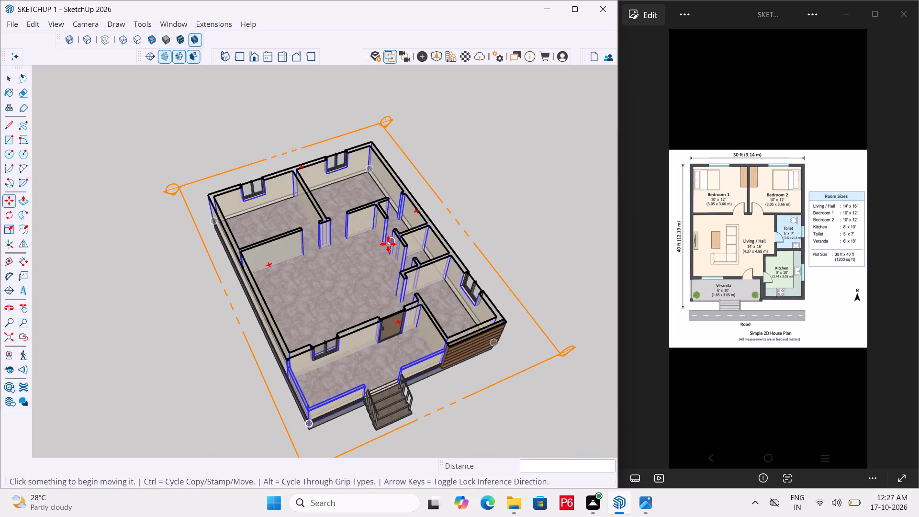
scroll(337, 190, down, 5)
scroll(331, 202, up, 5)
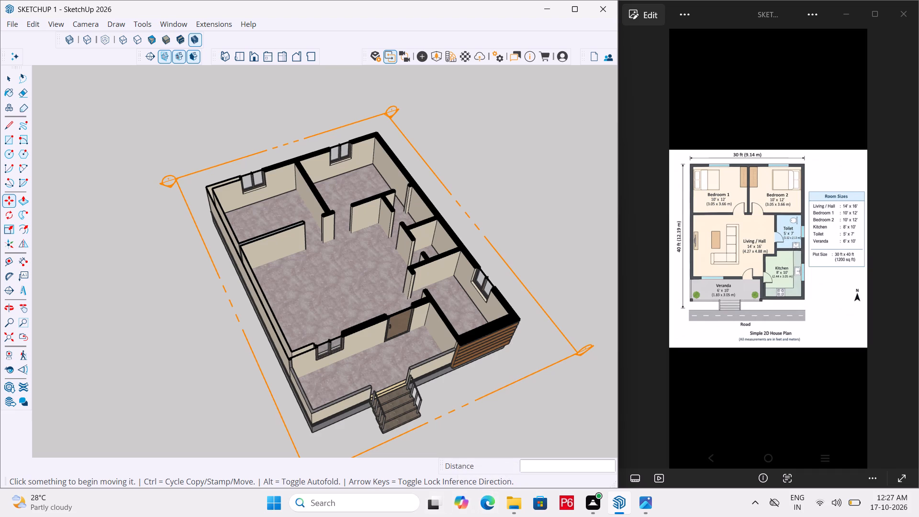
scroll(319, 265, up, 5)
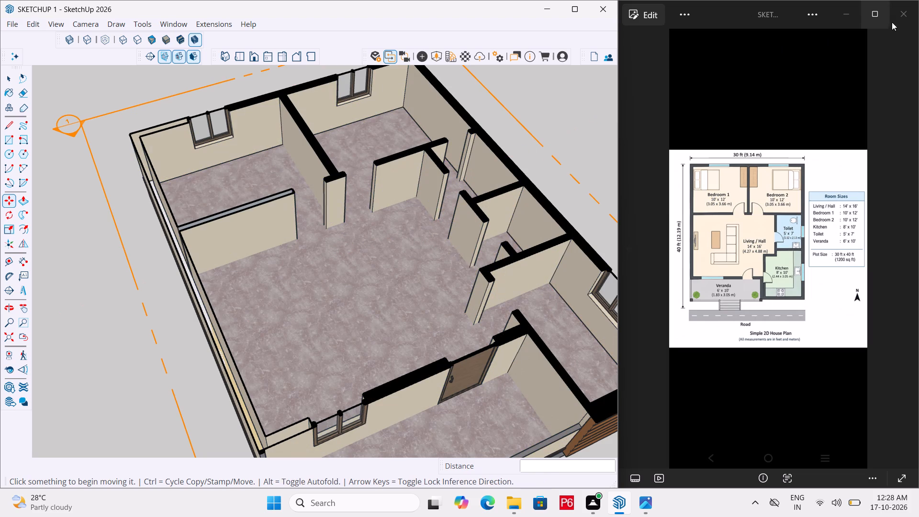
Close the 2D plan image and maximize the modelling window.
click(902, 13)
click(574, 9)
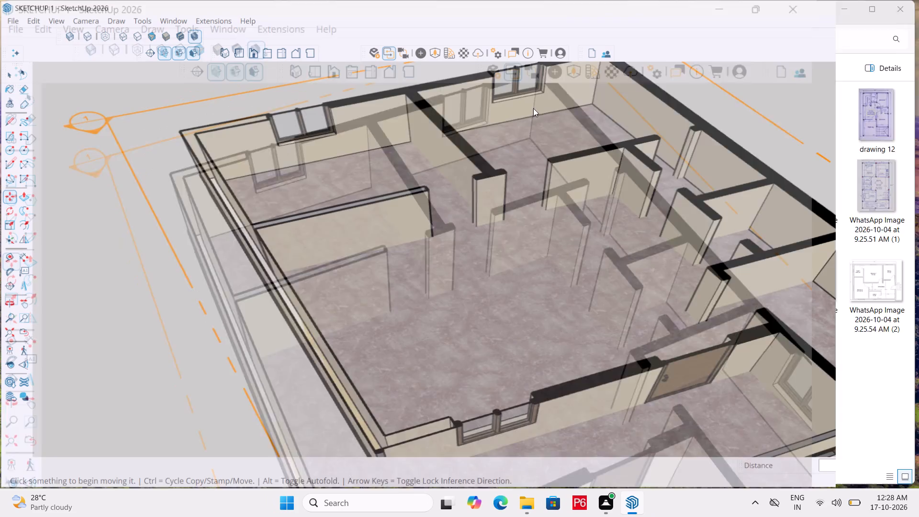
Open the ground-floor floor group for editing at the corner room with the two-pane window.
scroll(341, 172, down, 5)
scroll(538, 282, up, 5)
middle_drag(528, 276, 585, 300)
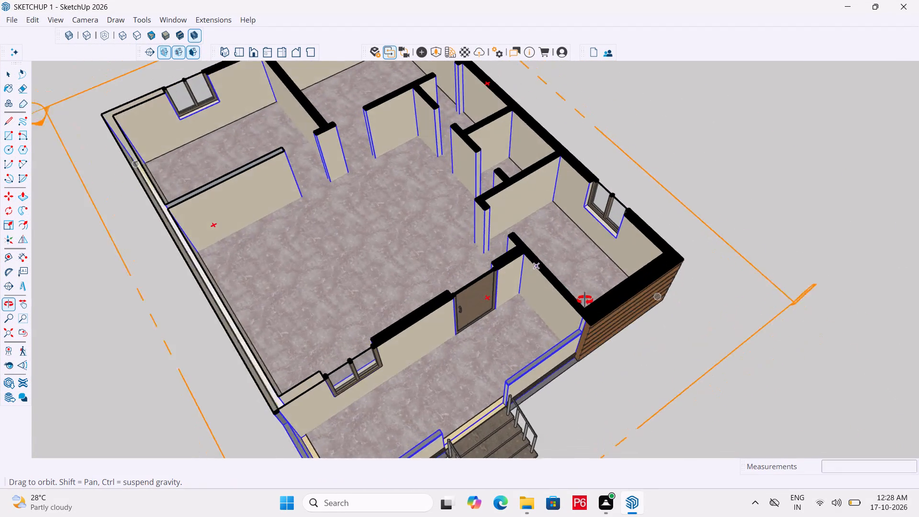
middle_drag(585, 300, 594, 289)
scroll(627, 257, up, 4)
middle_drag(466, 264, 652, 311)
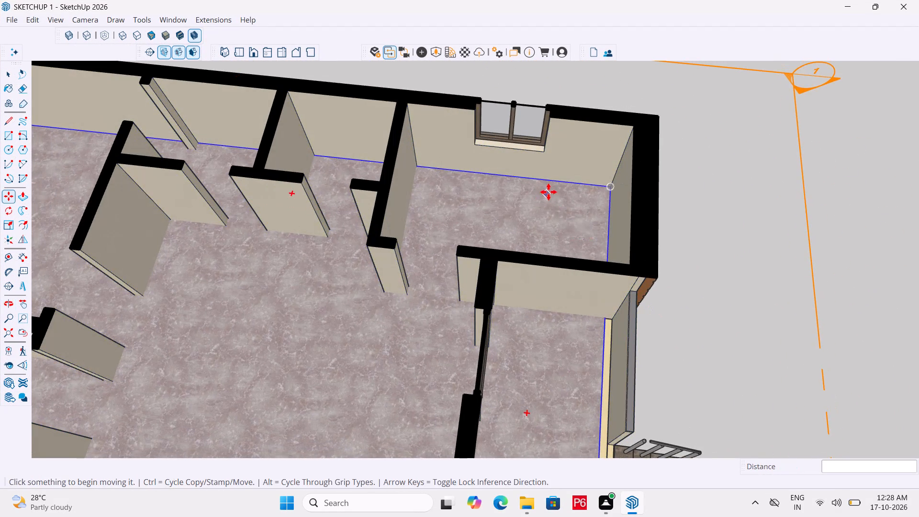
key(space)
click(565, 162)
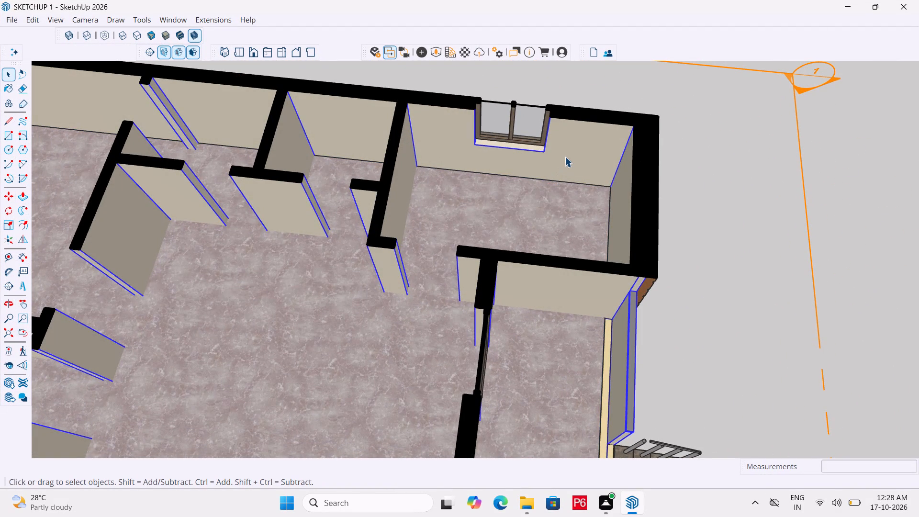
click(528, 191)
double_click(528, 191)
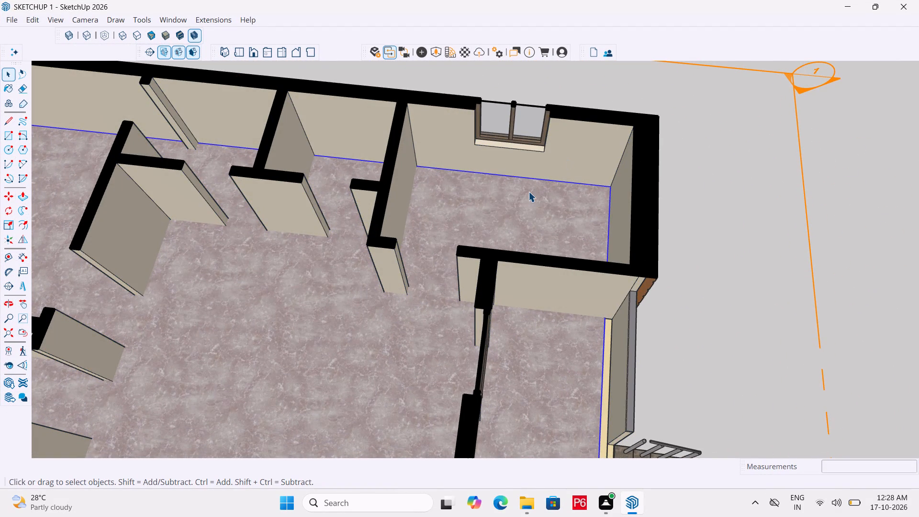
double_click(527, 183)
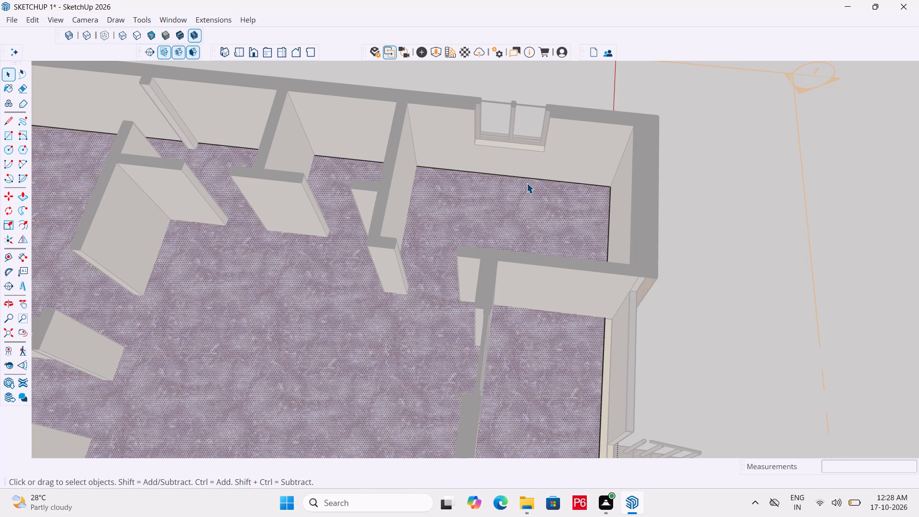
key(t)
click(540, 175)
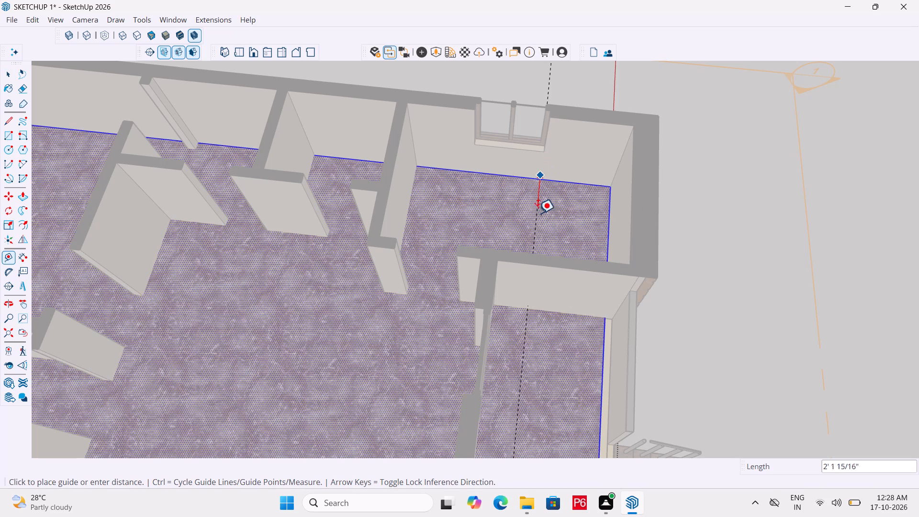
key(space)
Place guides on the corner room's floor, 2' in from the window wall and 2' in from the adjoining outer end wall.
key(t)
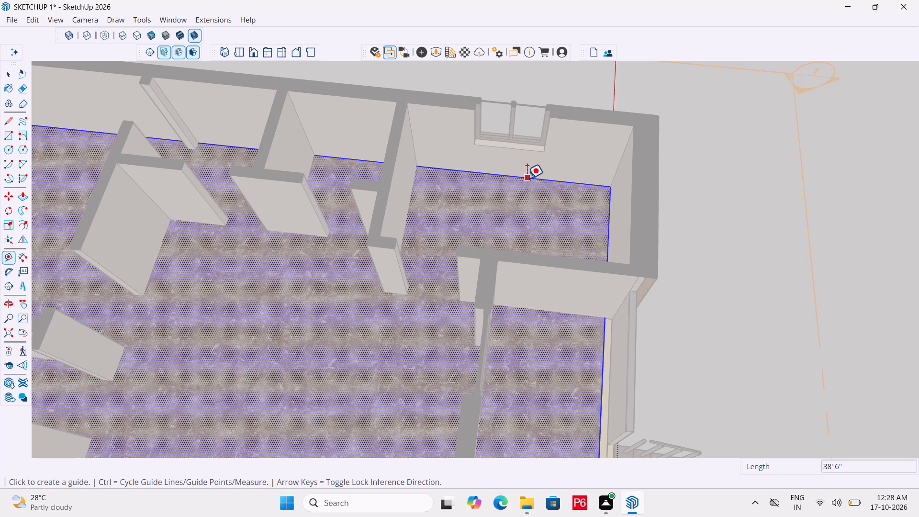
click(525, 177)
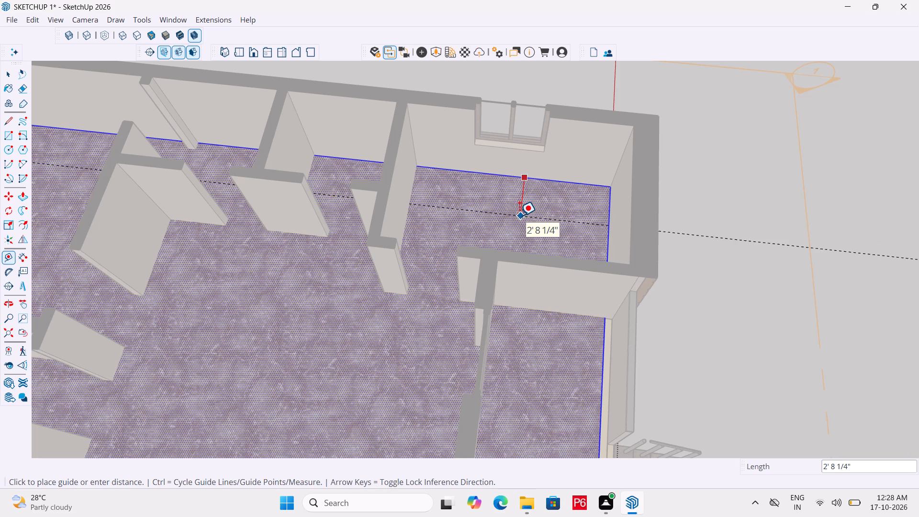
text(2')
key(Return)
click(606, 236)
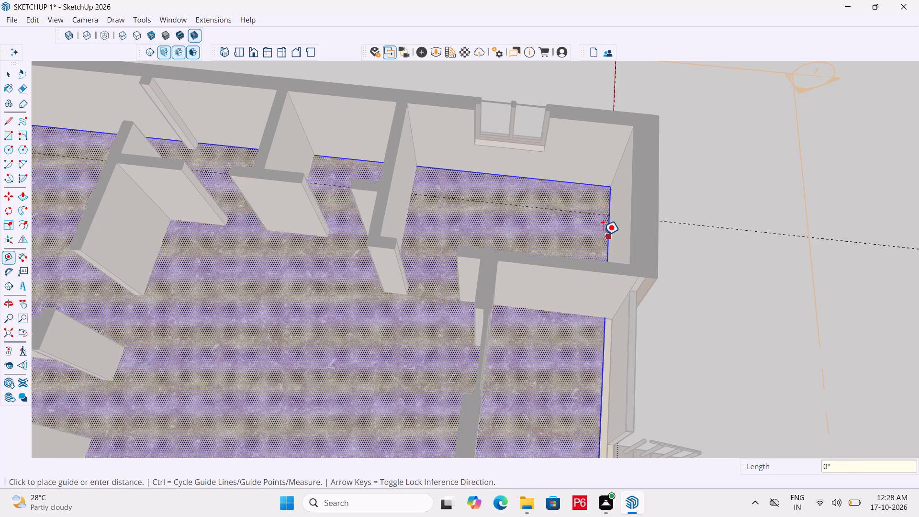
text(2')
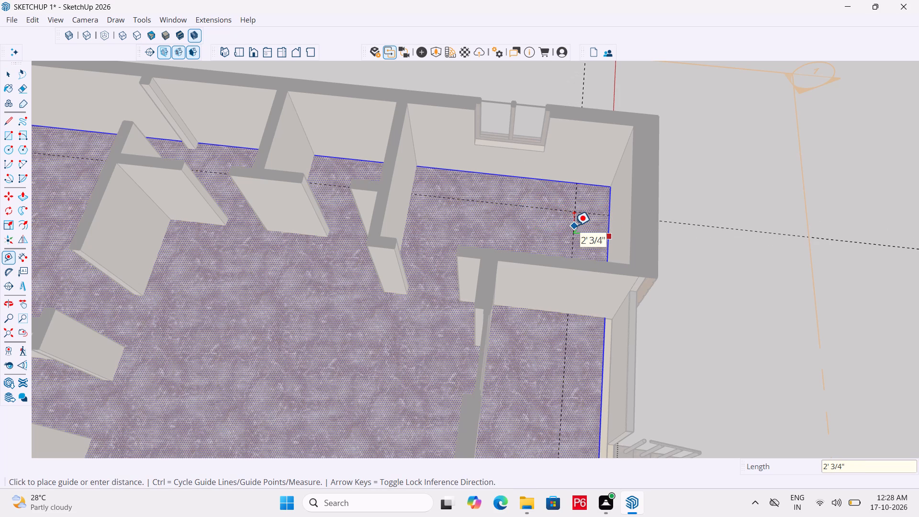
text(2')
key(Return)
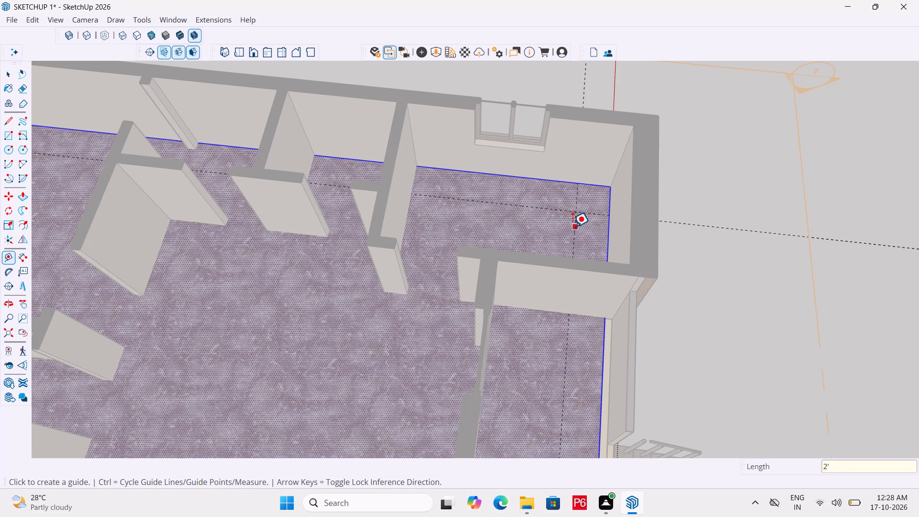
Save the model with the floor guides.
key(ctrl+s)
key(ctrl+s)
key(ctrl+s)
Draw an L-shaped line along the two guides across the corner room's floor, from wall to wall, and leave the floor group.
middle_drag(600, 258, 468, 280)
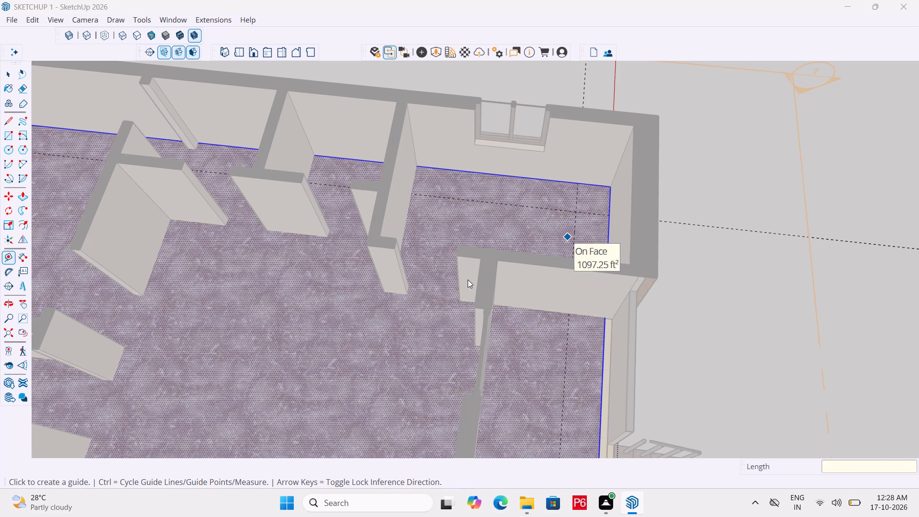
middle_drag(468, 280, 467, 280)
scroll(558, 265, down, 3)
middle_drag(594, 270, 337, 292)
scroll(594, 270, down, 1)
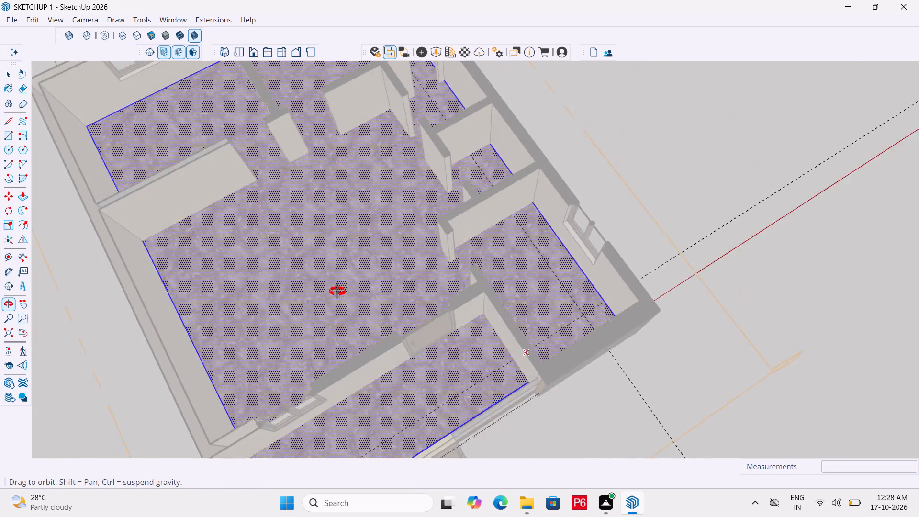
middle_drag(337, 292, 205, 294)
middle_drag(520, 363, 220, 365)
middle_drag(510, 347, 511, 379)
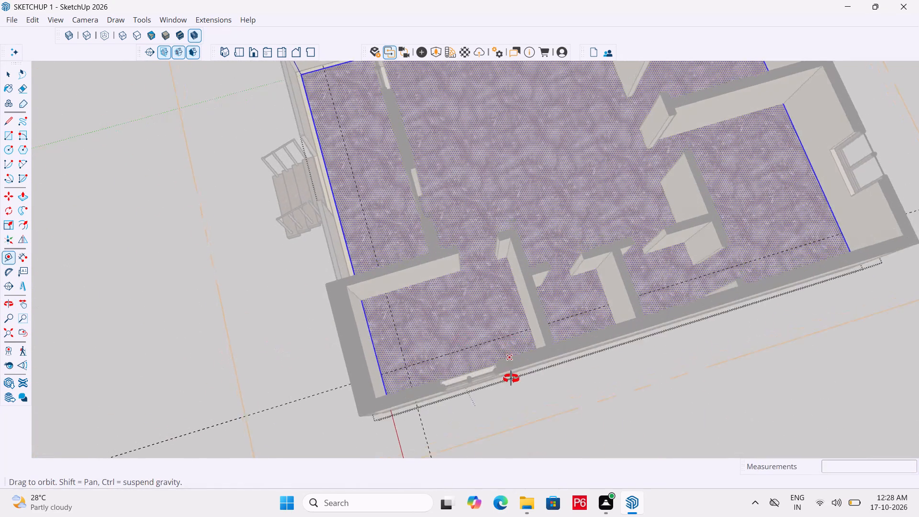
middle_drag(511, 379, 534, 405)
scroll(403, 376, up, 5)
key(l)
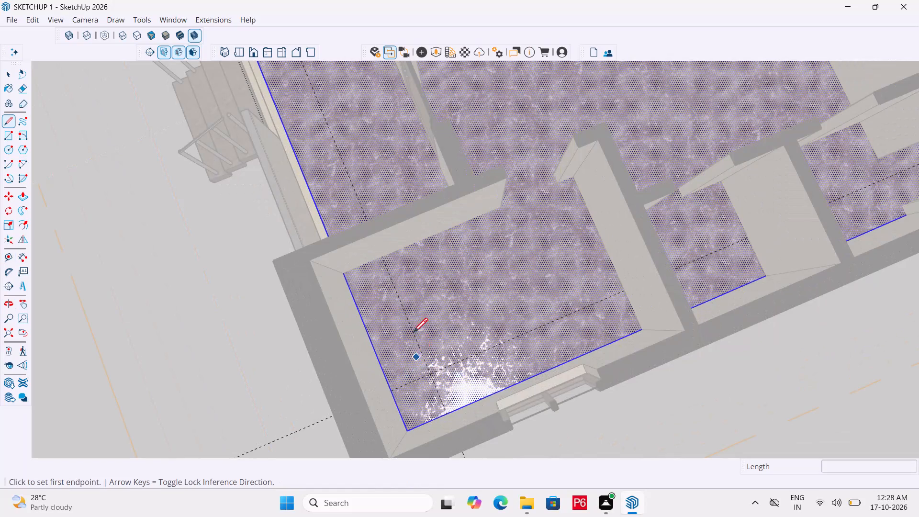
click(383, 257)
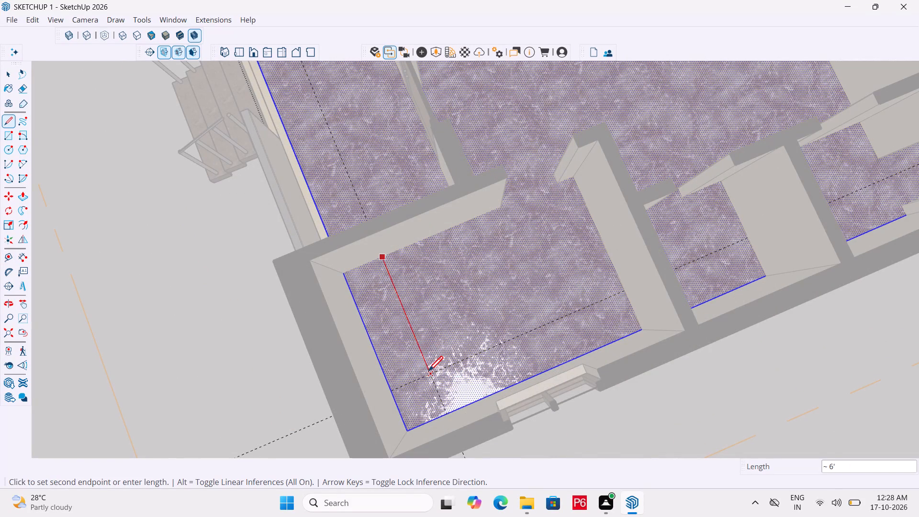
drag(428, 372, 433, 371)
click(624, 291)
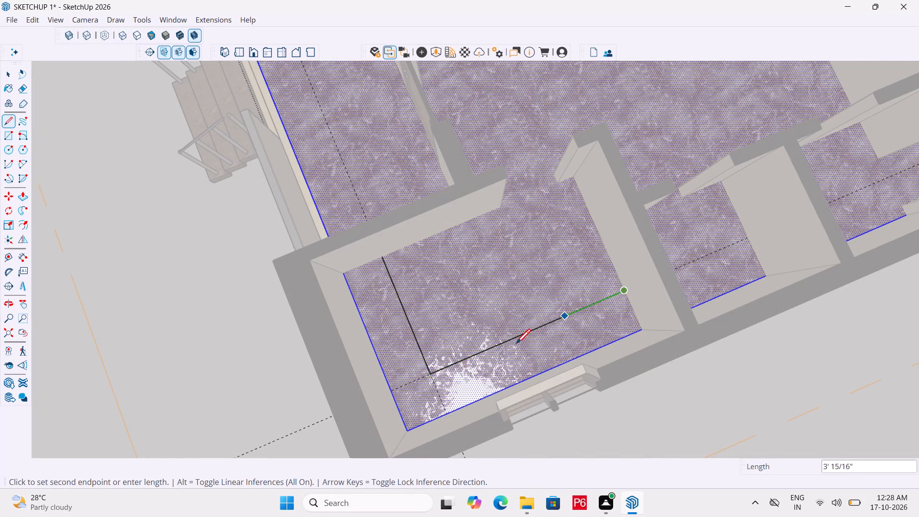
key(space)
scroll(528, 295, down, 5)
middle_drag(450, 343, 722, 250)
key(space)
click(760, 226)
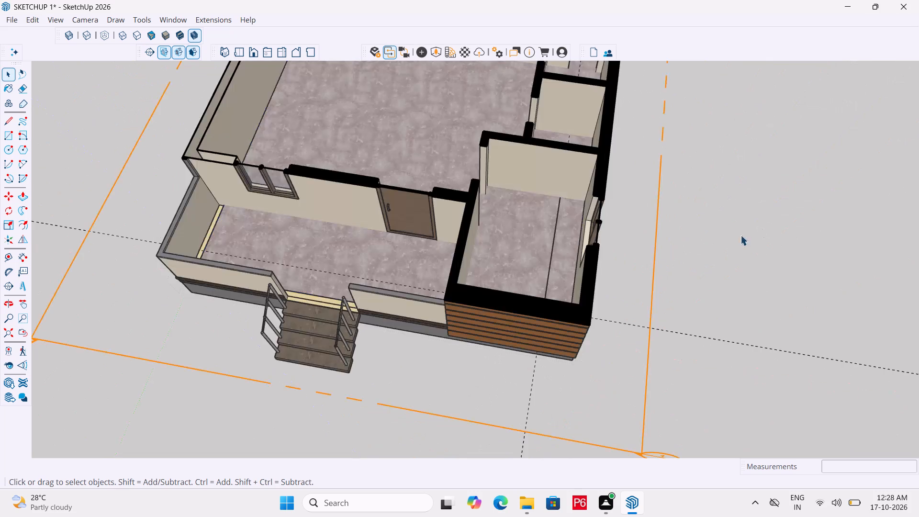
Erase the two guides inside the floor group, keeping the L-shaped line, and leave the group.
middle_drag(577, 275, 840, 307)
scroll(465, 237, up, 3)
click(533, 218)
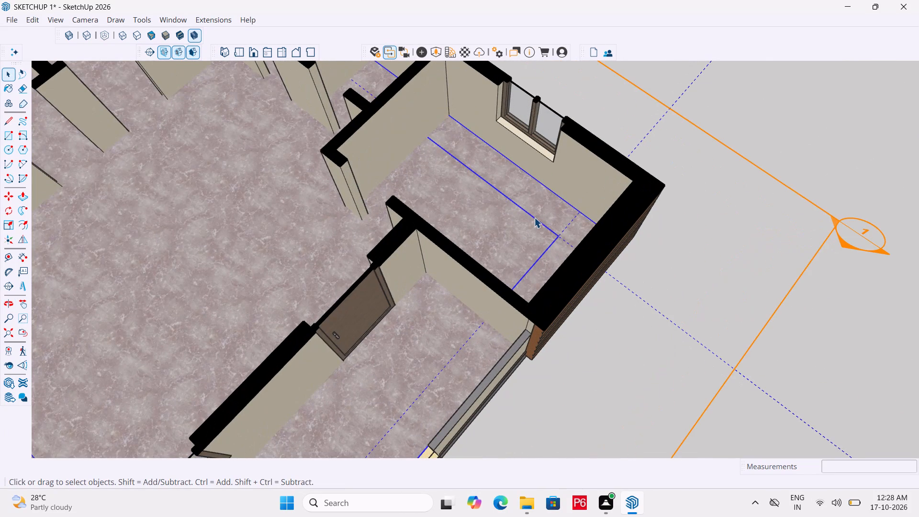
scroll(601, 209, down, 4)
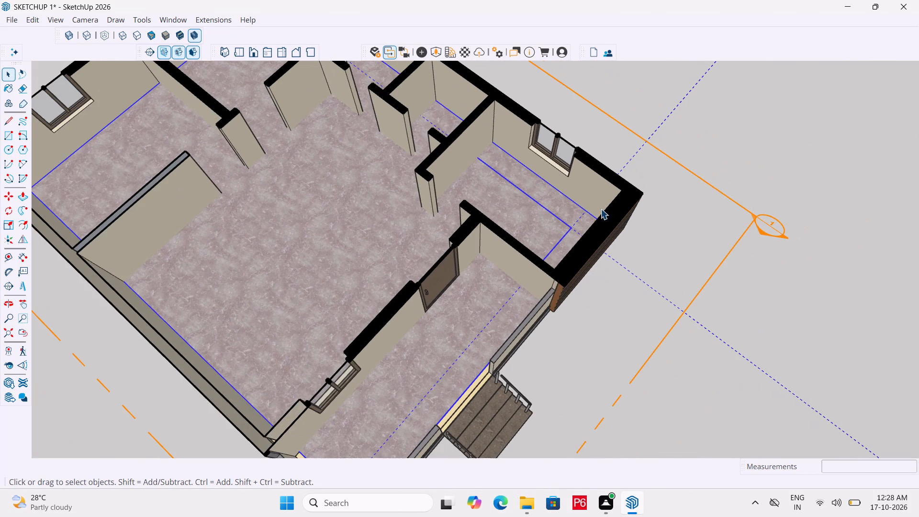
double_click(552, 208)
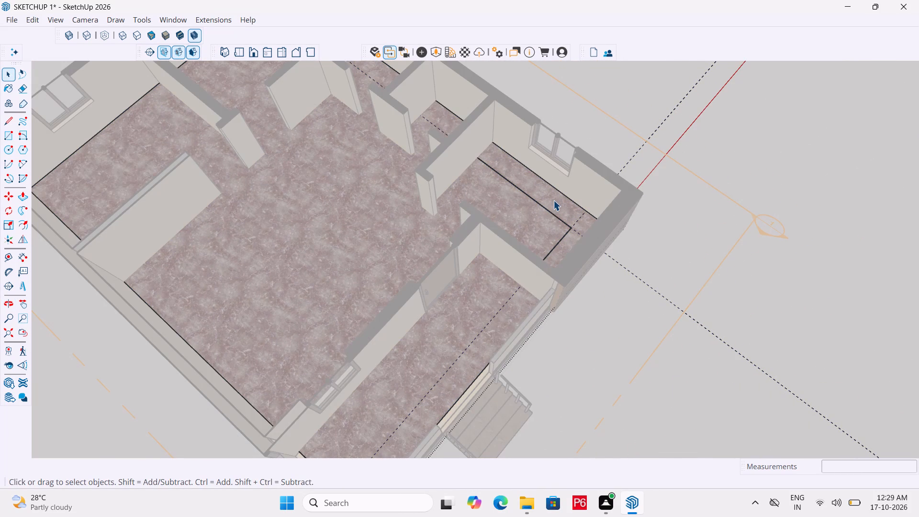
click(553, 200)
key(e)
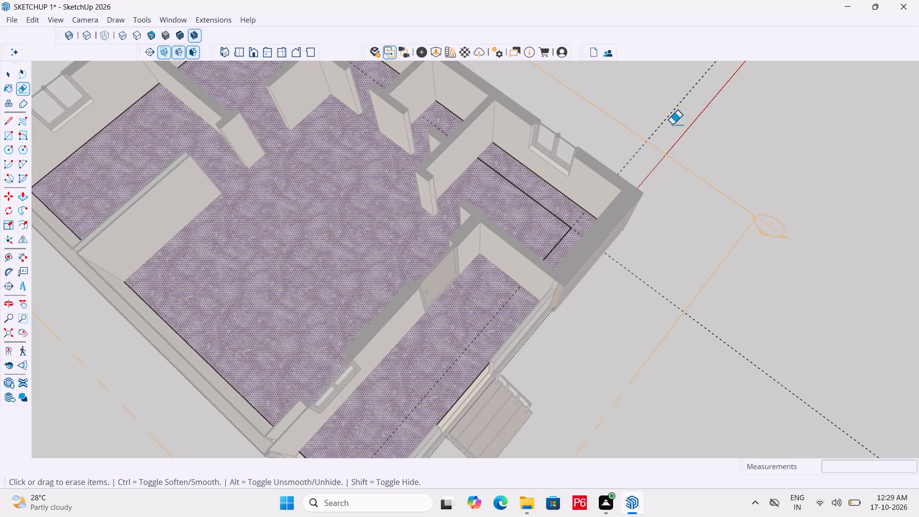
drag(647, 119, 662, 127)
drag(654, 265, 634, 289)
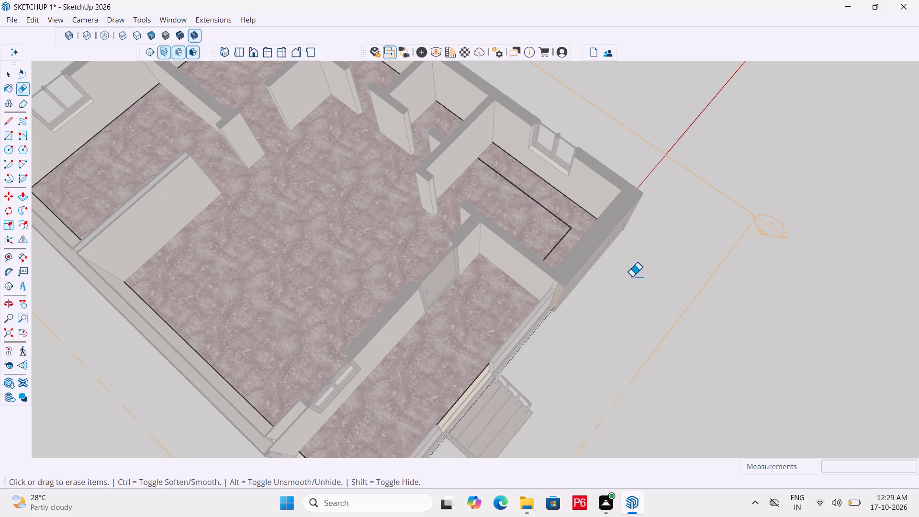
key(space)
click(680, 237)
Draw a 2' deep rectangle along the window wall, from the inner room corner to the bend of the L-shaped line.
middle_drag(555, 208, 690, 190)
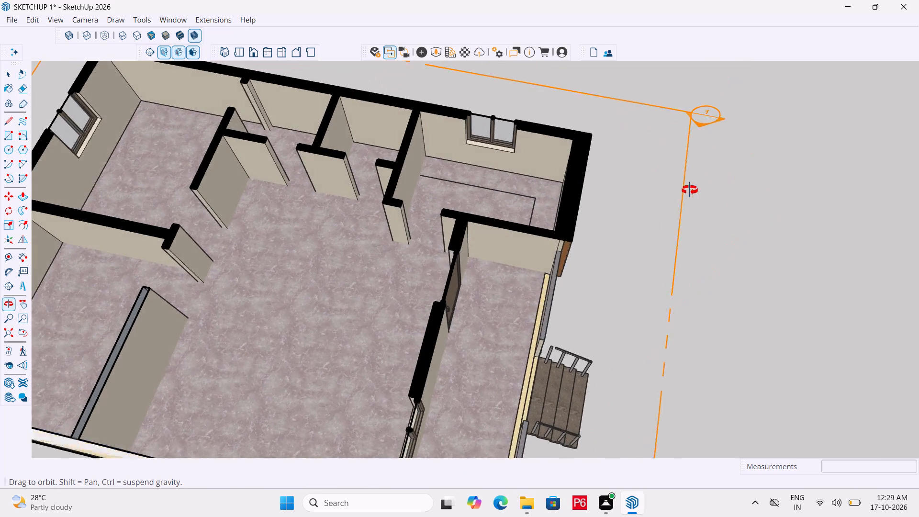
middle_drag(690, 190, 687, 188)
scroll(509, 180, up, 5)
click(516, 189)
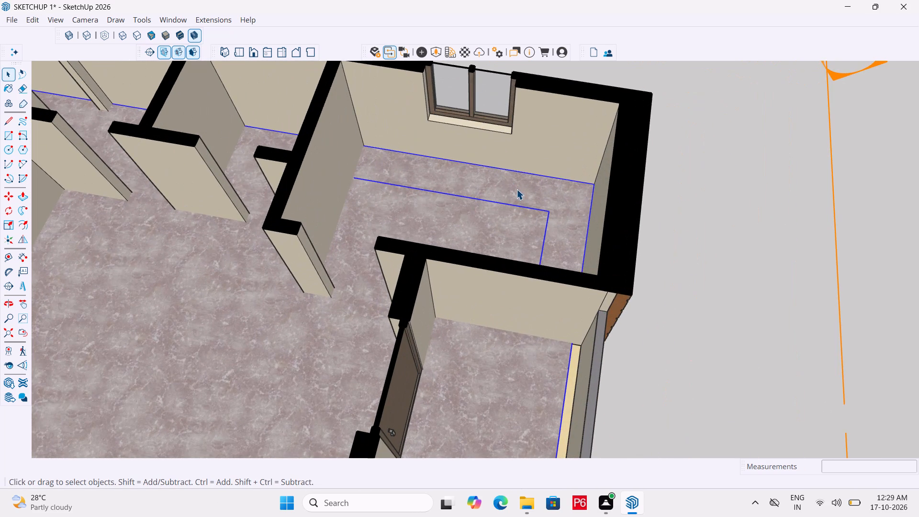
click(706, 184)
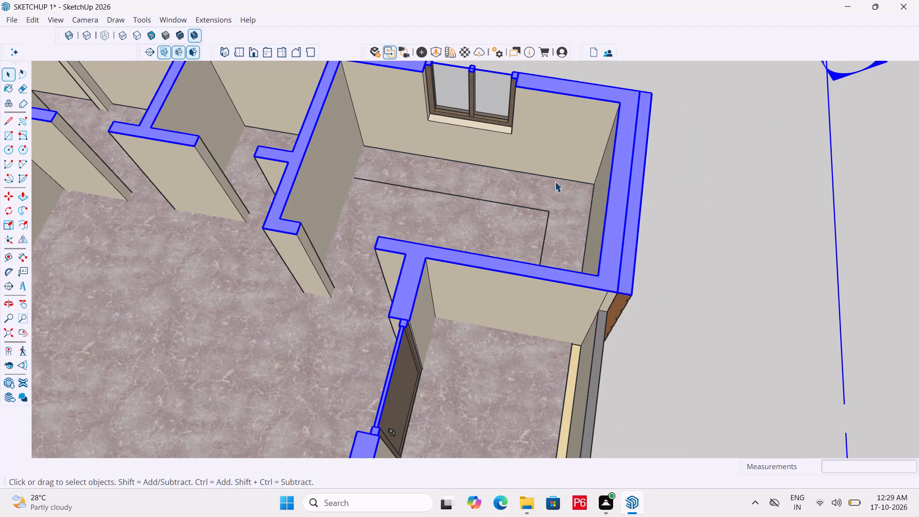
click(491, 181)
key(r)
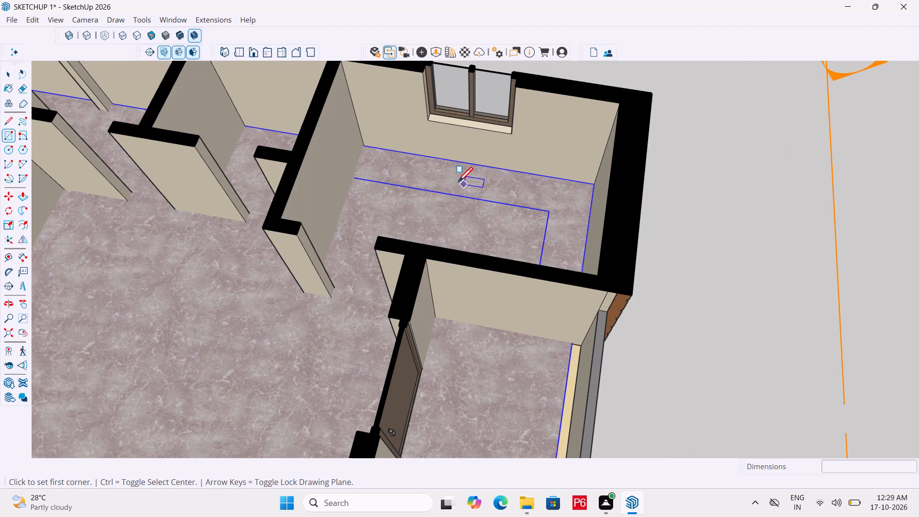
click(364, 146)
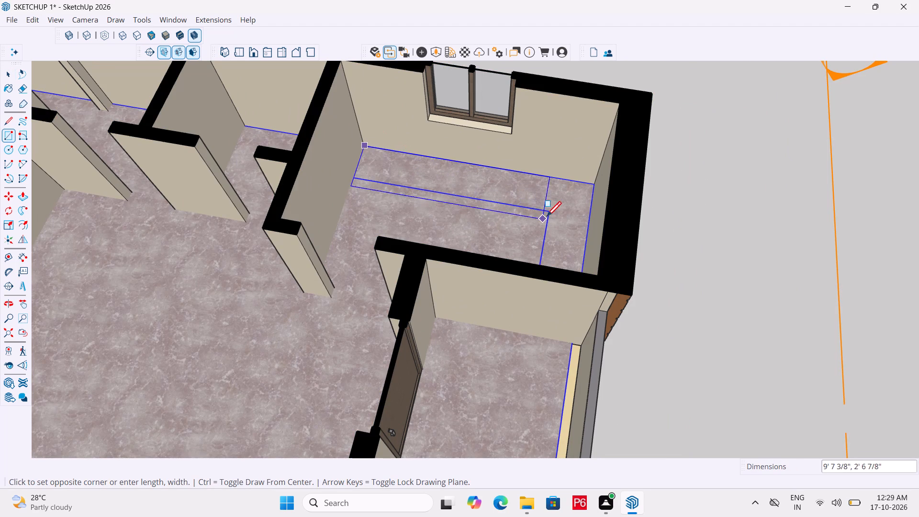
click(546, 210)
Draw an 8' by 2' rectangle along the outer end wall, starting from the first rectangle's end at the window wall.
middle_drag(446, 225, 623, 261)
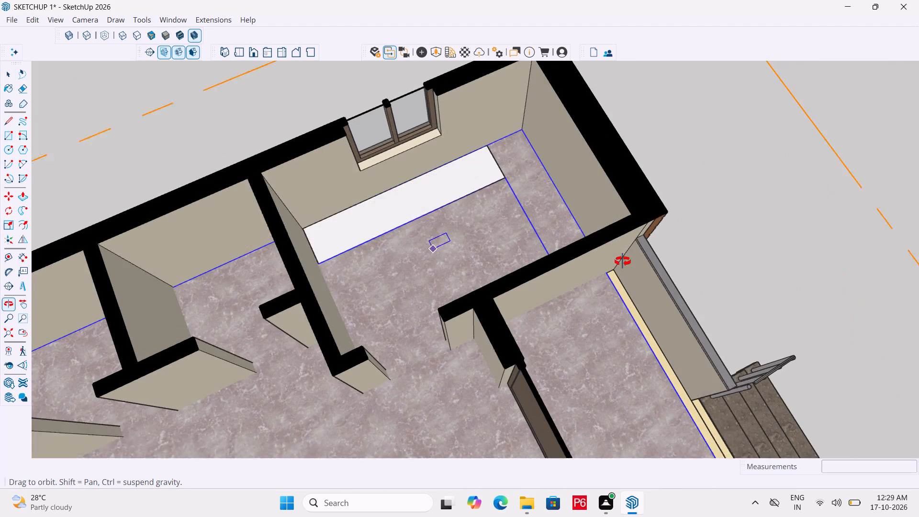
middle_drag(623, 261, 629, 258)
click(474, 147)
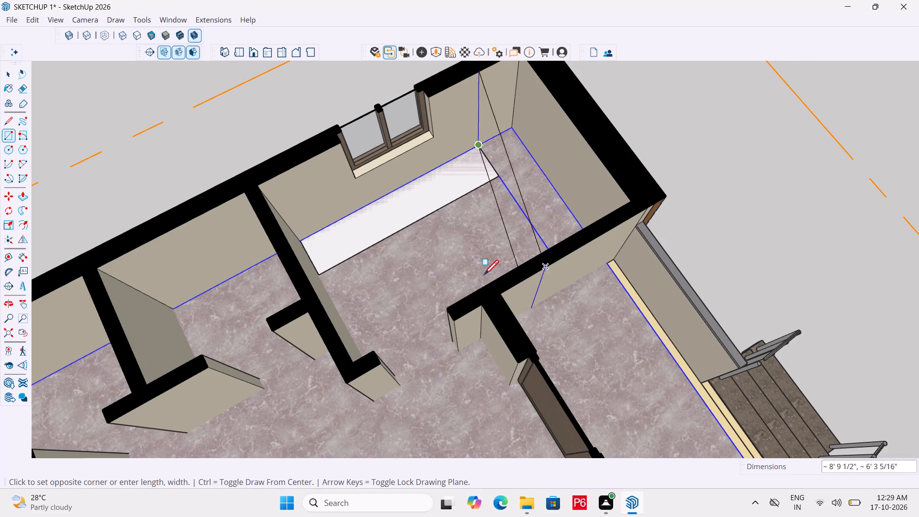
middle_drag(474, 277, 684, 253)
middle_drag(475, 202, 660, 202)
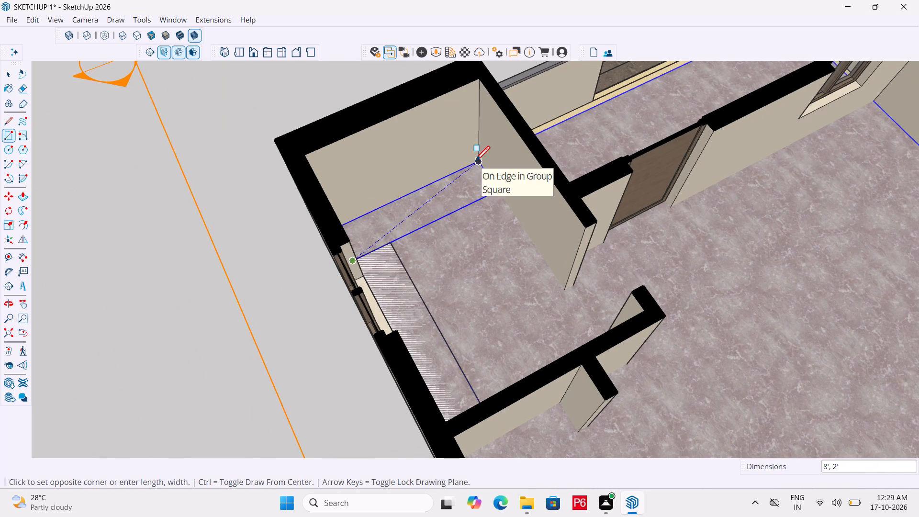
scroll(476, 162, up, 4)
click(476, 162)
Save the model with the two floor rectangles.
scroll(575, 177, down, 5)
ctrl+middle_drag(620, 208, 616, 208)
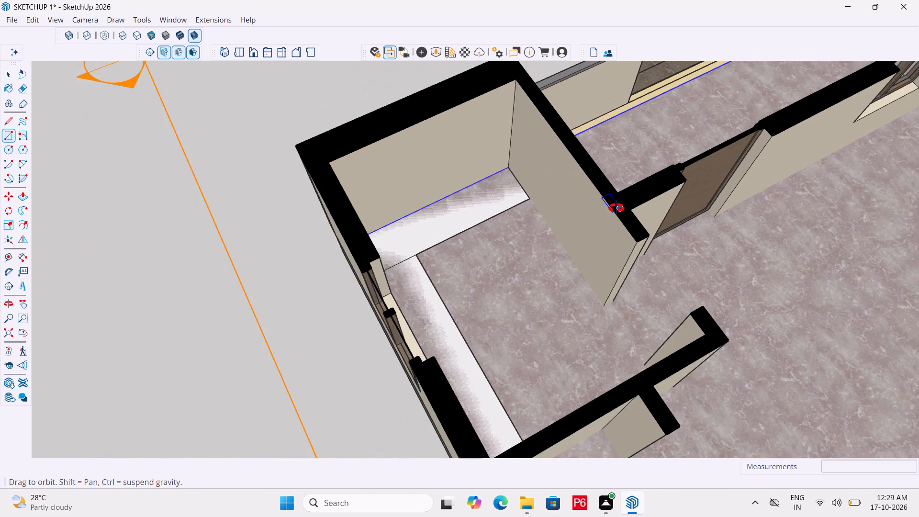
ctrl+middle_drag(616, 208, 504, 225)
key(ctrl+s)
key(ctrl+s)
Group the two floor rectangles of the L-shaped built-in together.
scroll(665, 255, down, 6)
middle_drag(686, 305, 531, 325)
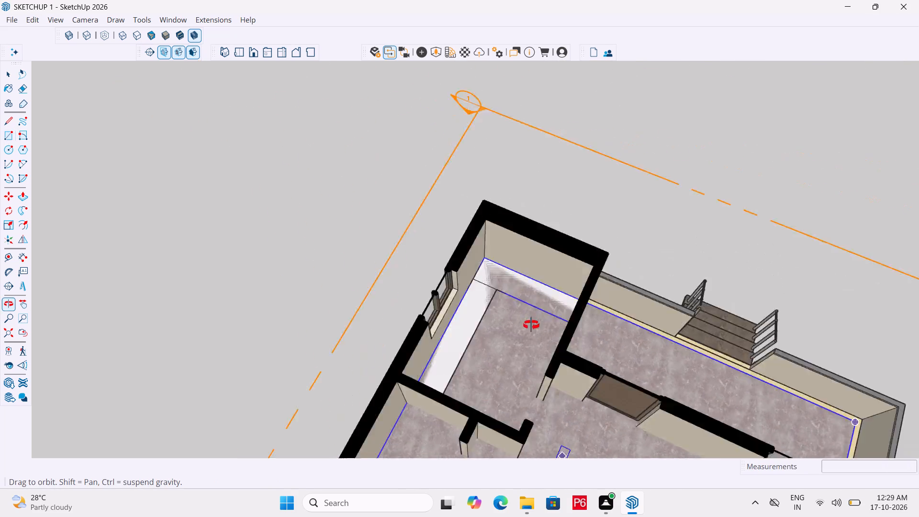
middle_drag(531, 325, 381, 332)
scroll(404, 298, up, 3)
key(space)
click(497, 294)
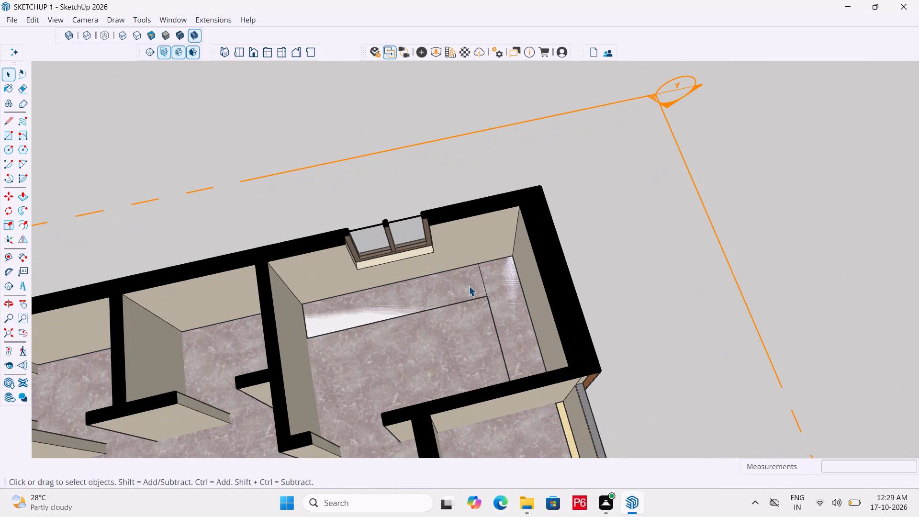
double_click(469, 286)
click(491, 284)
ctrl+double_click(491, 284)
ctrl+double_click(475, 284)
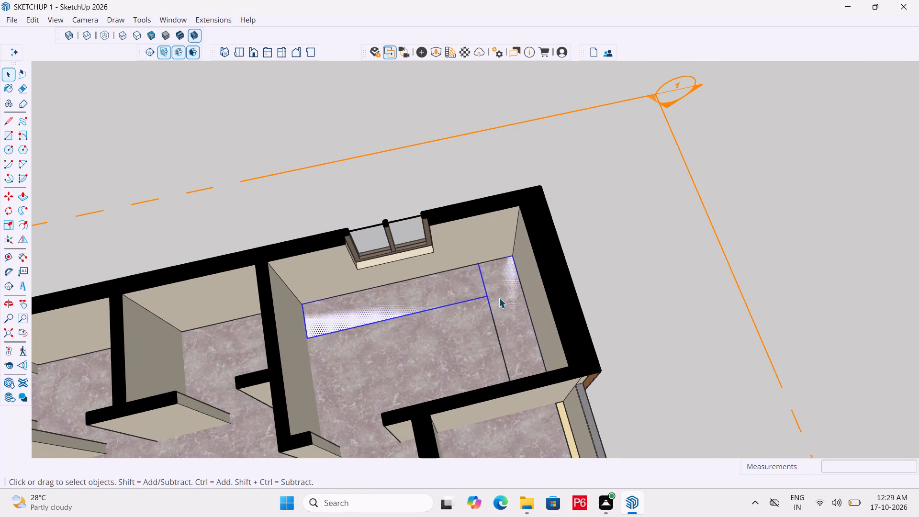
right_click(499, 298)
click(564, 188)
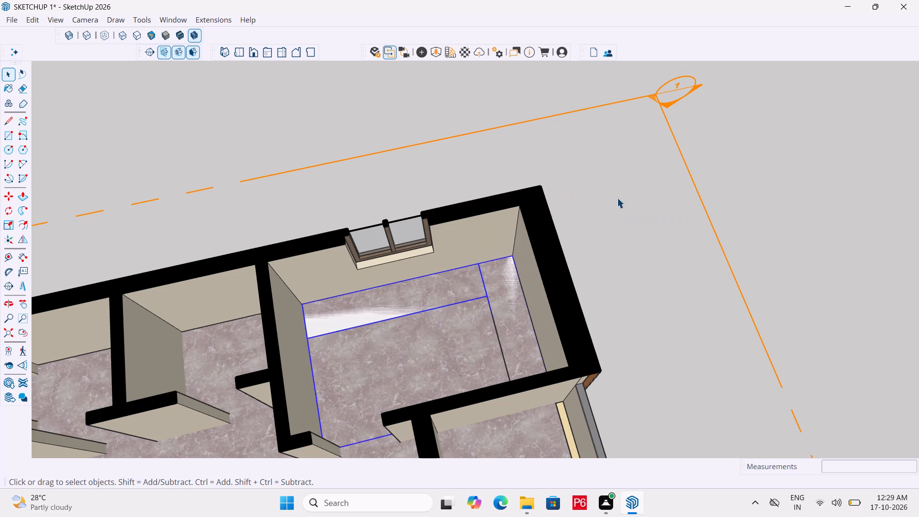
click(727, 182)
Inside the new group, extrude both the window-wall and end-wall rectangles up 3', and leave the group.
double_click(491, 295)
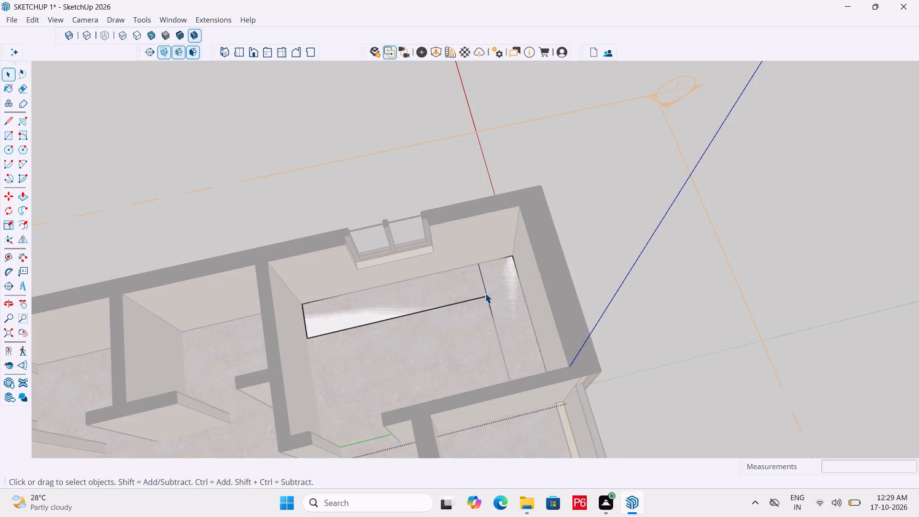
click(472, 289)
key(p)
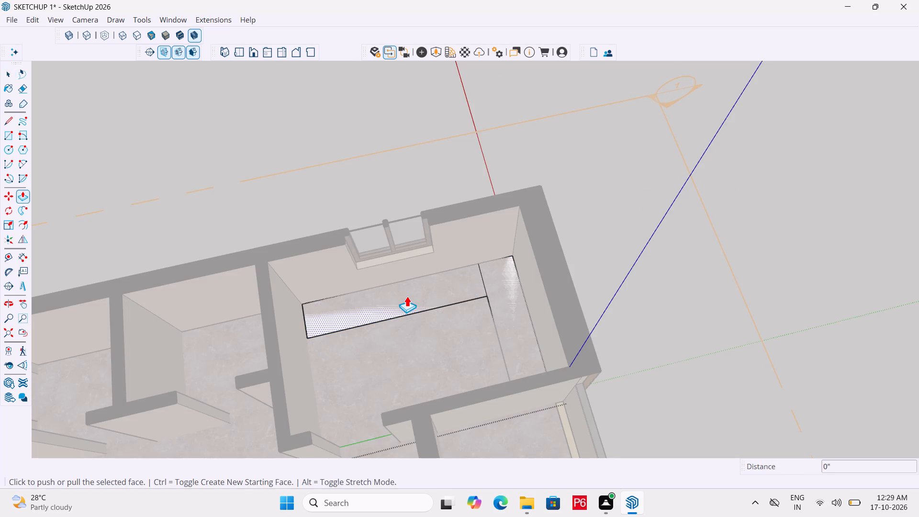
click(407, 296)
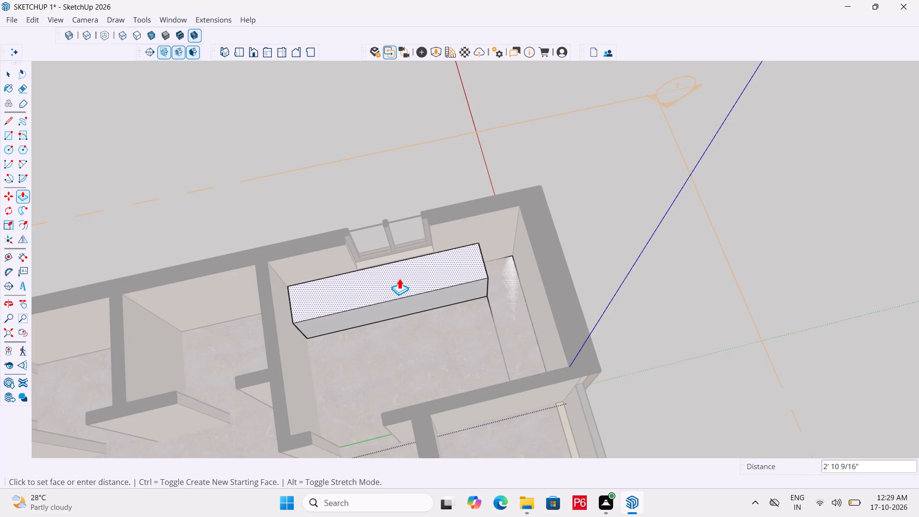
text(3')
key(Return)
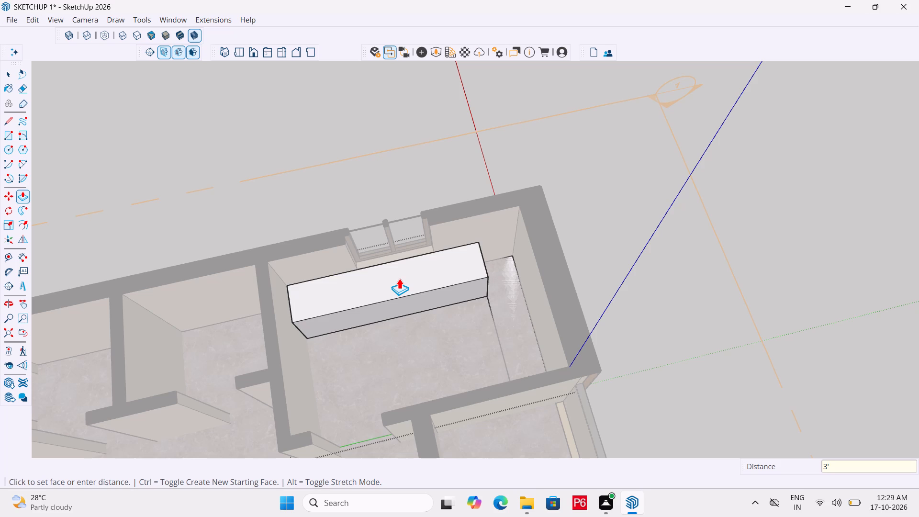
double_click(508, 311)
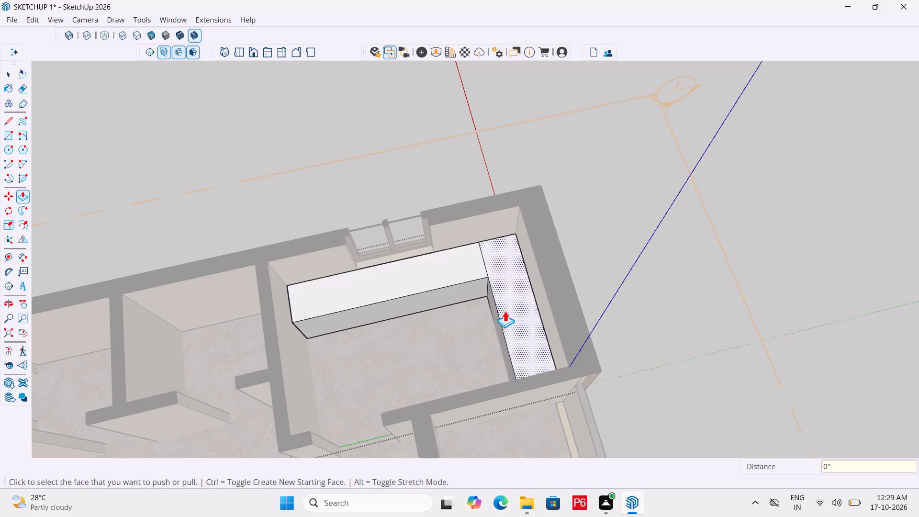
middle_drag(482, 320, 467, 275)
key(space)
click(692, 228)
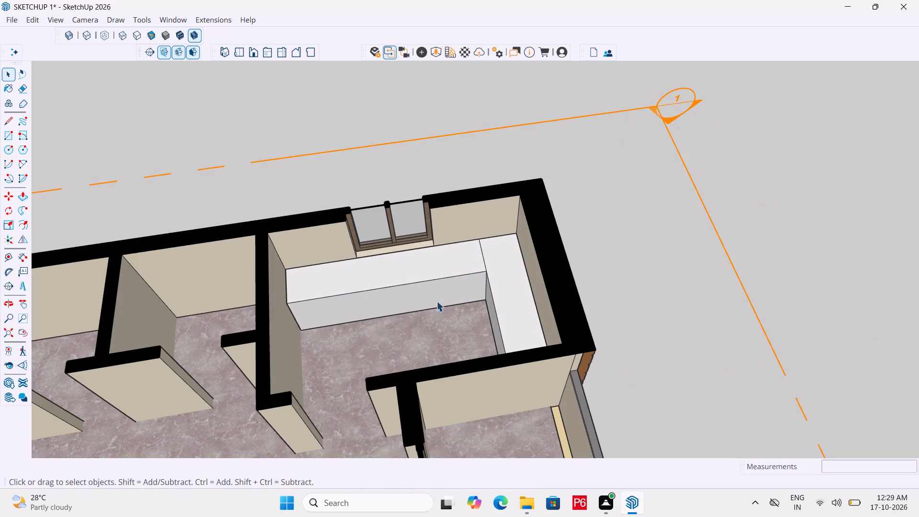
Examine the extruded L-shaped block from several angles, including where its window-wall run meets the partition wall.
middle_drag(375, 314, 521, 298)
middle_drag(432, 329, 399, 297)
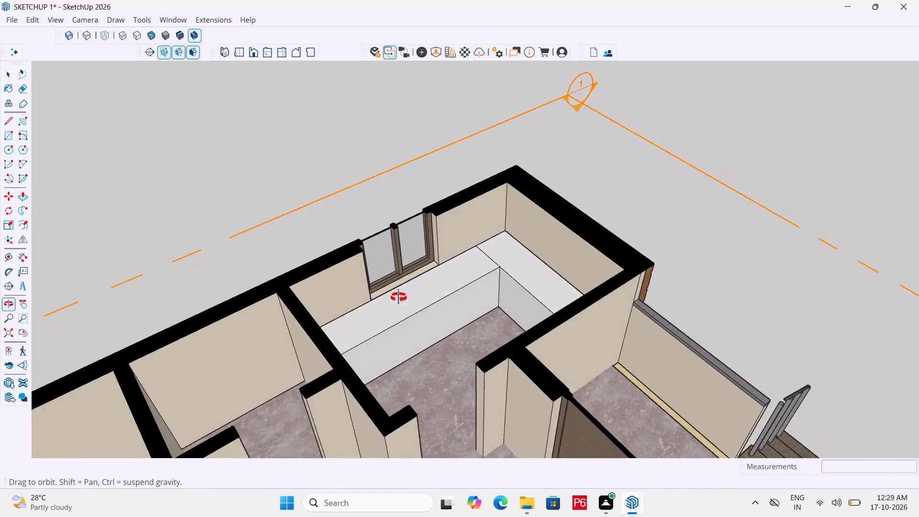
middle_drag(399, 297, 394, 302)
scroll(353, 346, up, 8)
middle_drag(339, 357, 237, 351)
scroll(237, 346, up, 1)
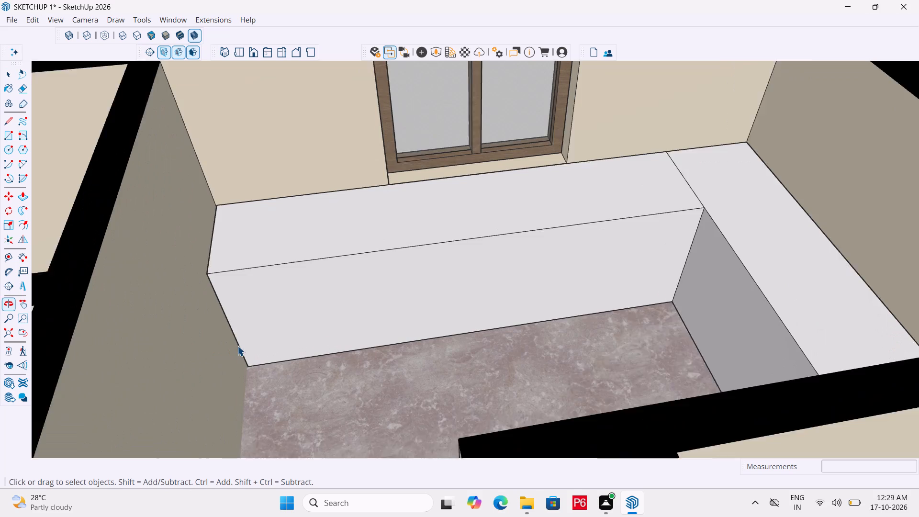
scroll(237, 346, up, 1)
click(231, 333)
key(space)
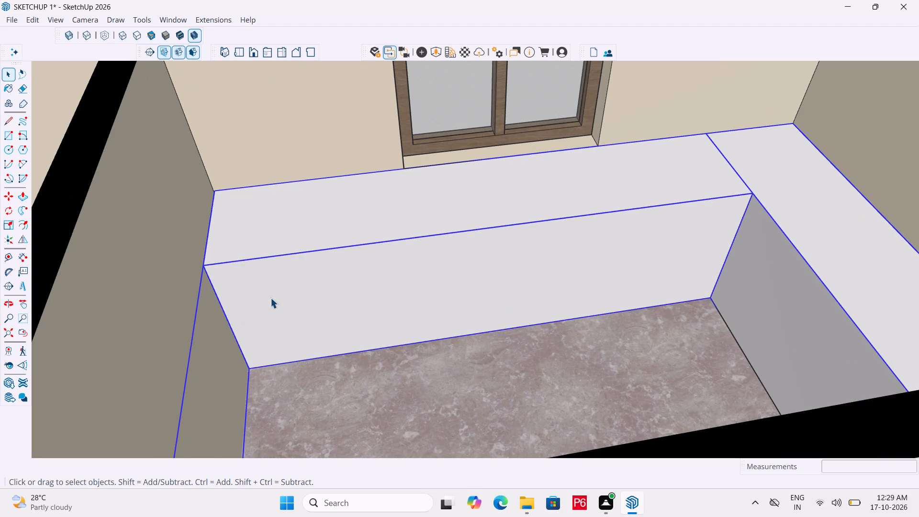
scroll(391, 351, down, 5)
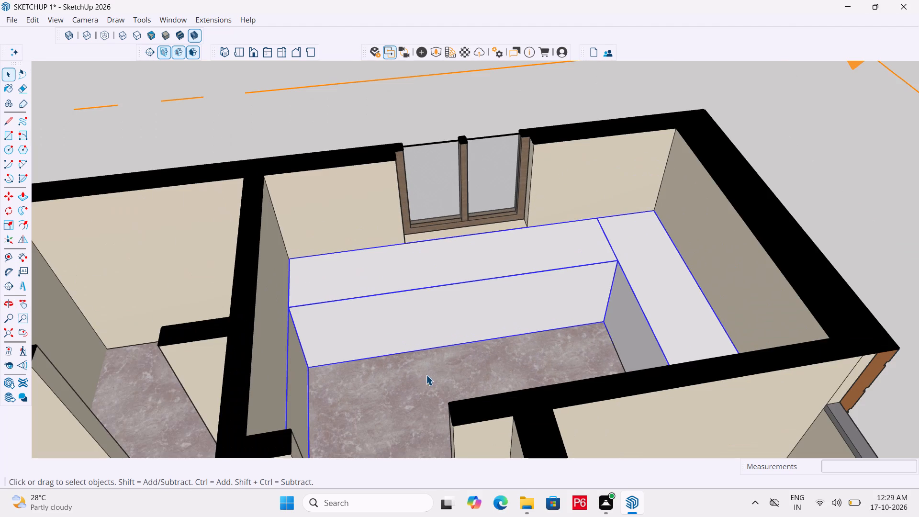
scroll(397, 350, down, 1)
middle_drag(397, 350, 389, 357)
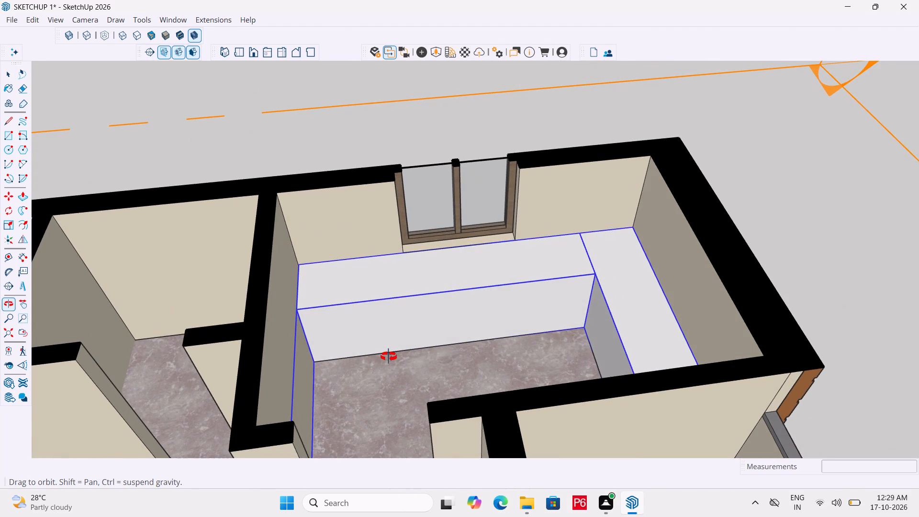
middle_drag(389, 357, 409, 358)
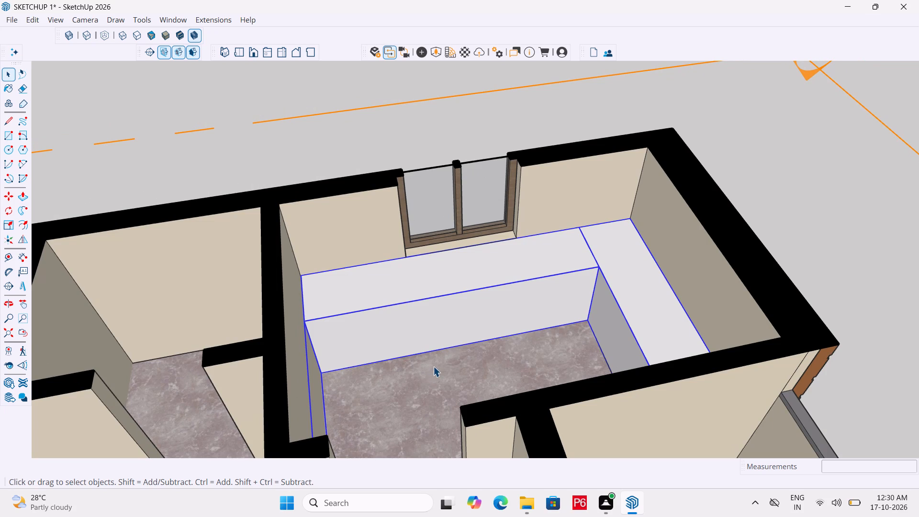
Inside the block's group, place a vertical guide on the window-wall run's front face, 2' from the partition-wall end.
scroll(320, 350, up, 4)
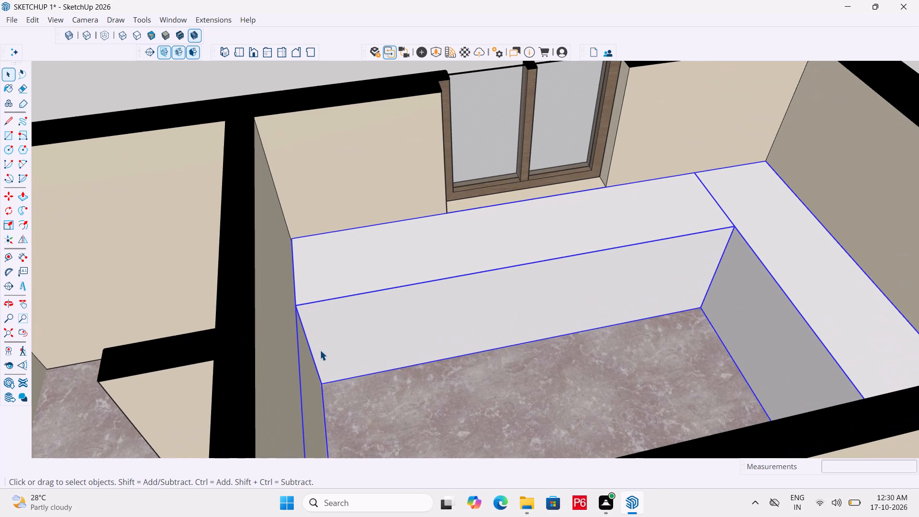
text(TR)
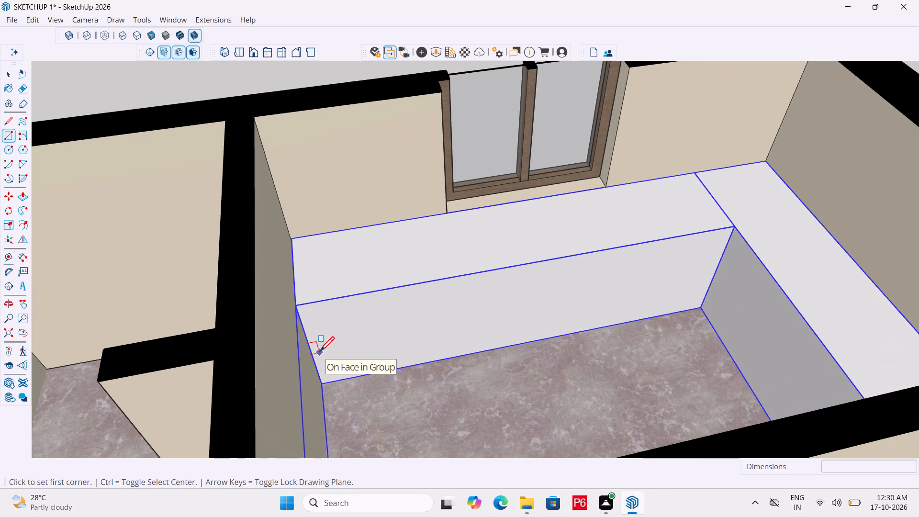
key(space)
double_click(379, 313)
key(t)
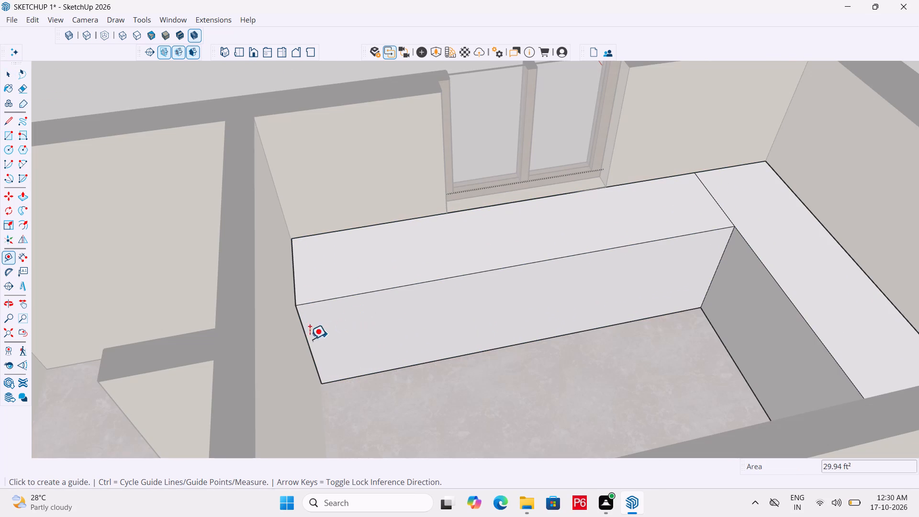
click(306, 340)
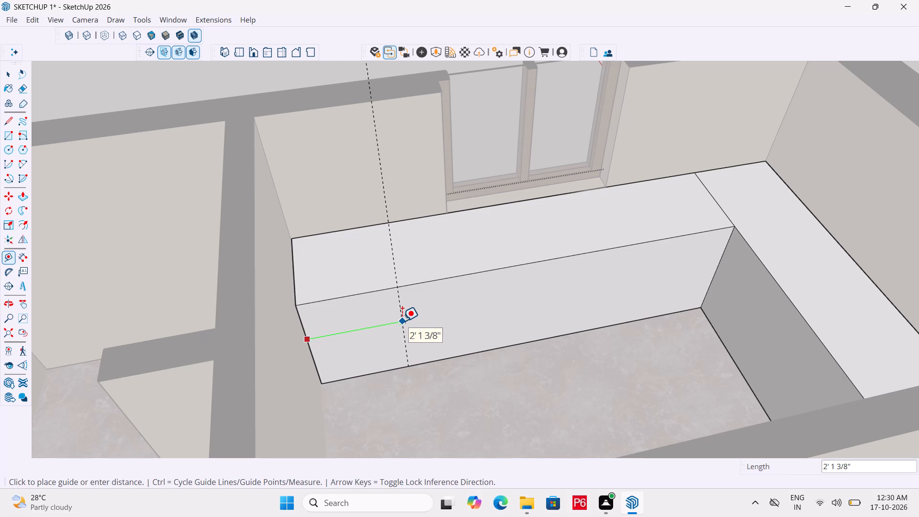
text(2')
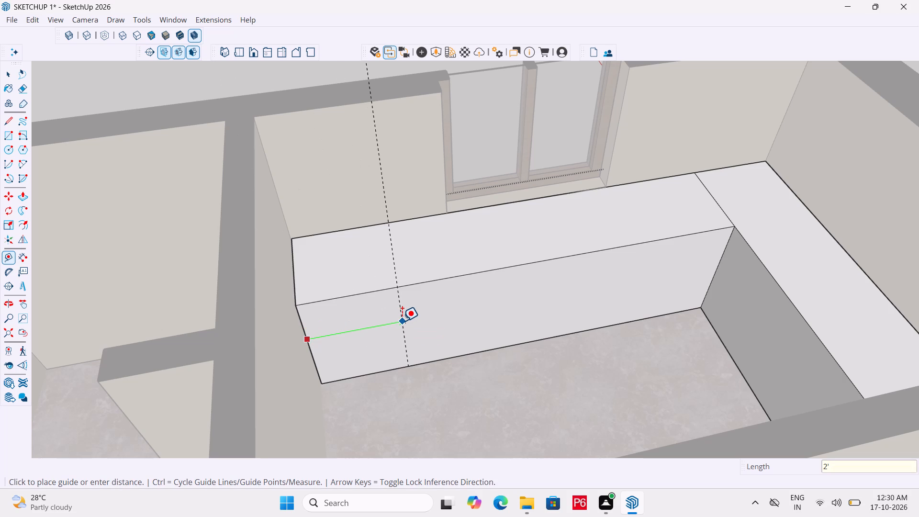
key(Return)
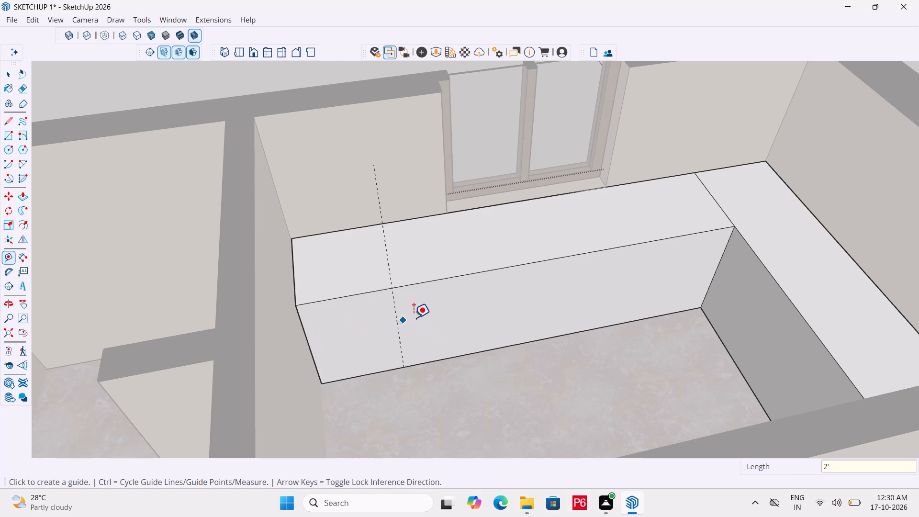
Add two more vertical guides on the same front face, 2' from the first guide and 4' beyond that.
click(396, 341)
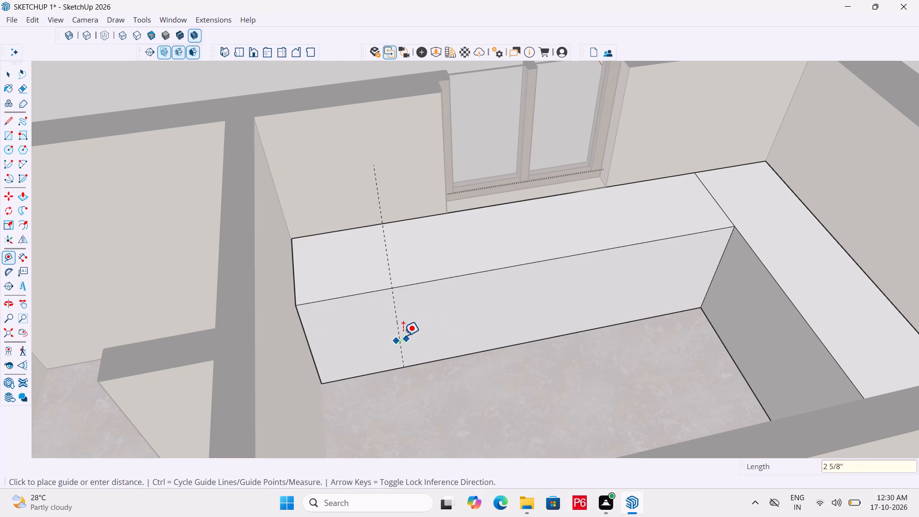
key(space)
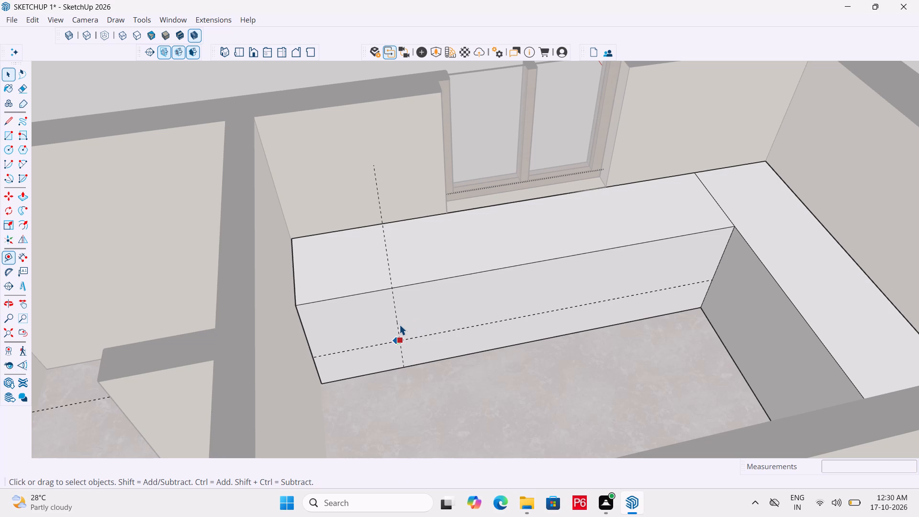
key(t)
click(395, 325)
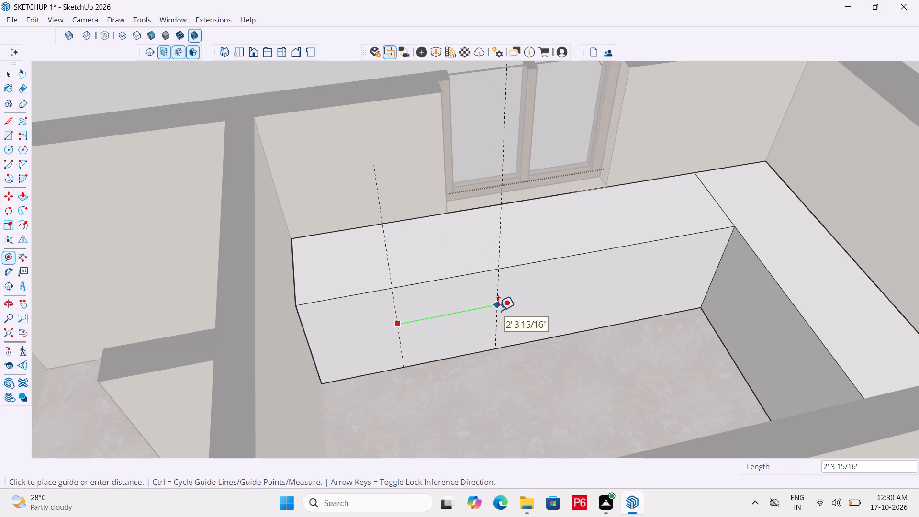
text(2')
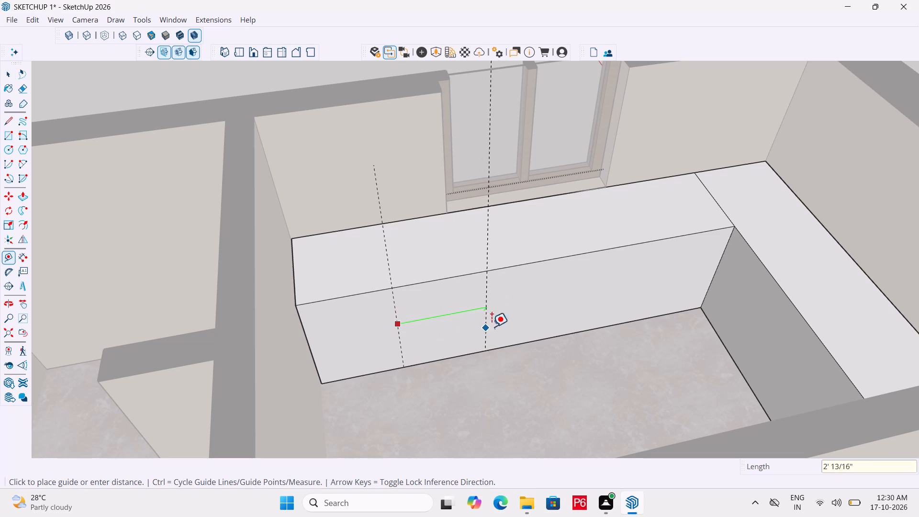
text(2')
key(Return)
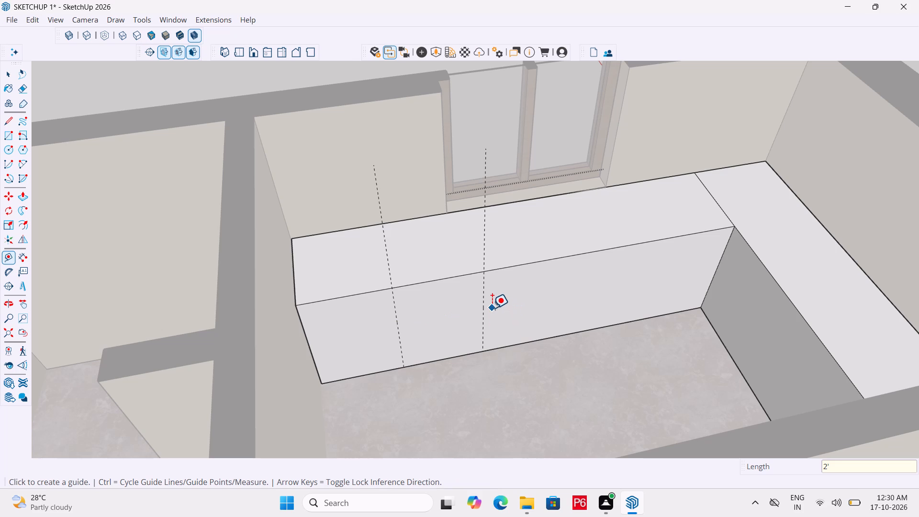
click(485, 303)
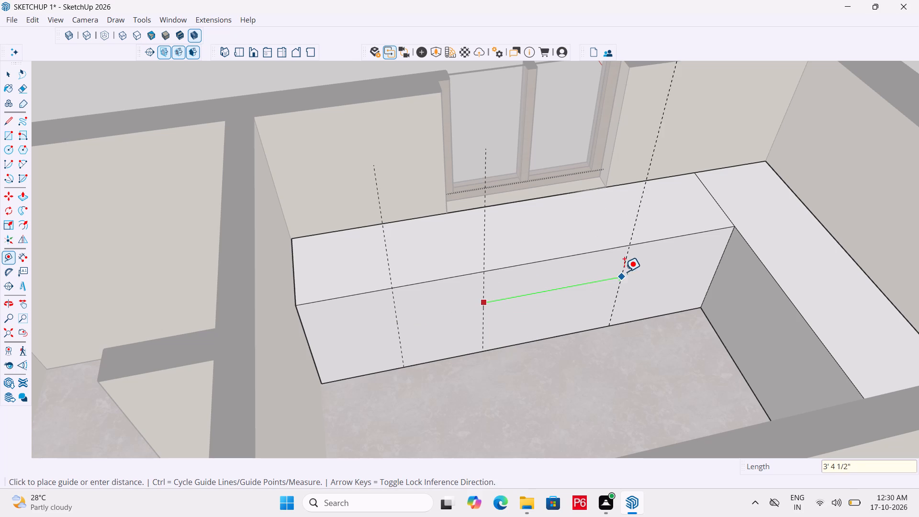
text(4')
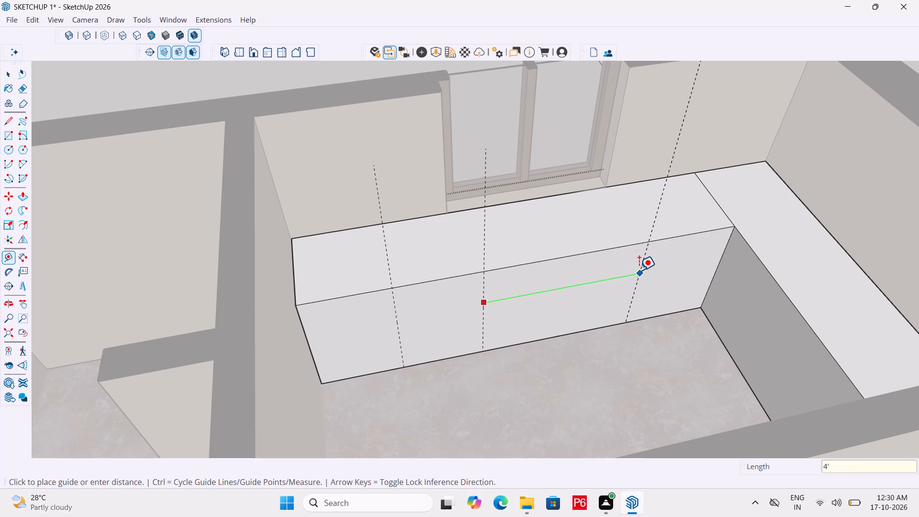
key(Return)
Place a vertical guide on the end-wall run's front face, 3' from the inner corner of the L.
scroll(524, 346, down, 2)
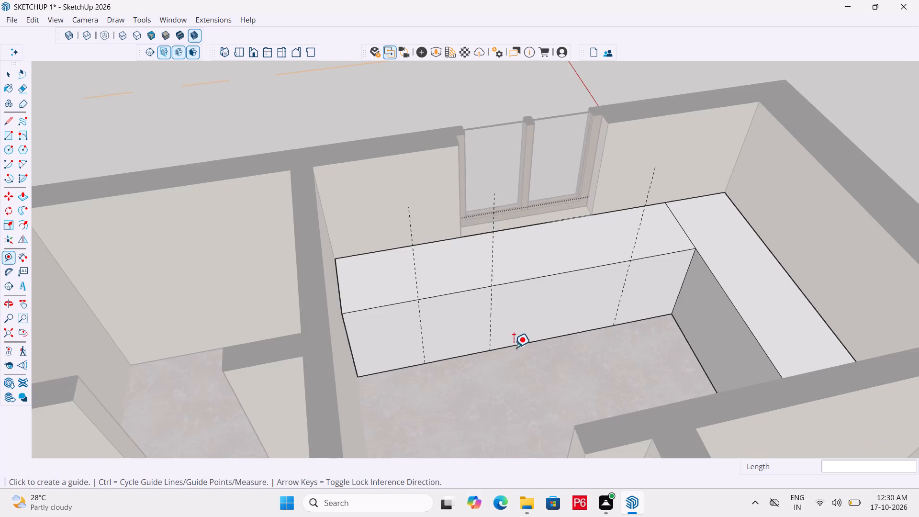
middle_drag(509, 355, 701, 368)
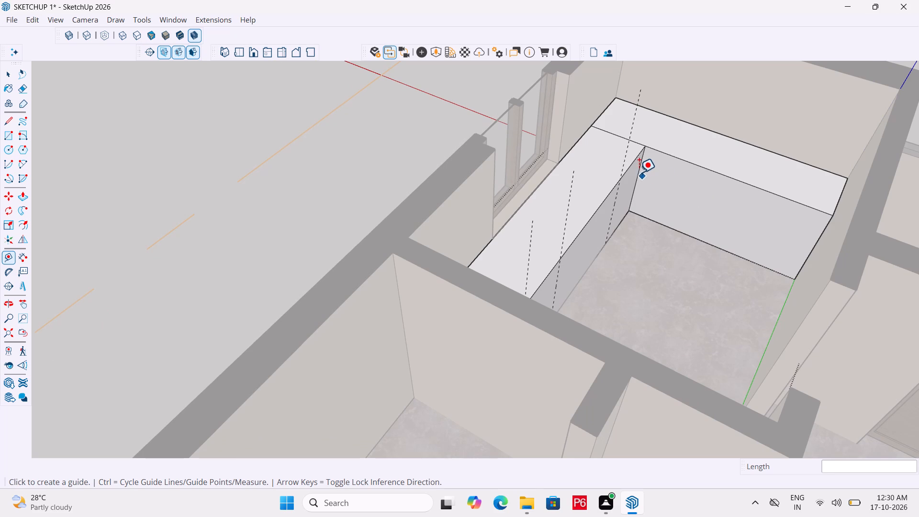
drag(639, 172, 644, 172)
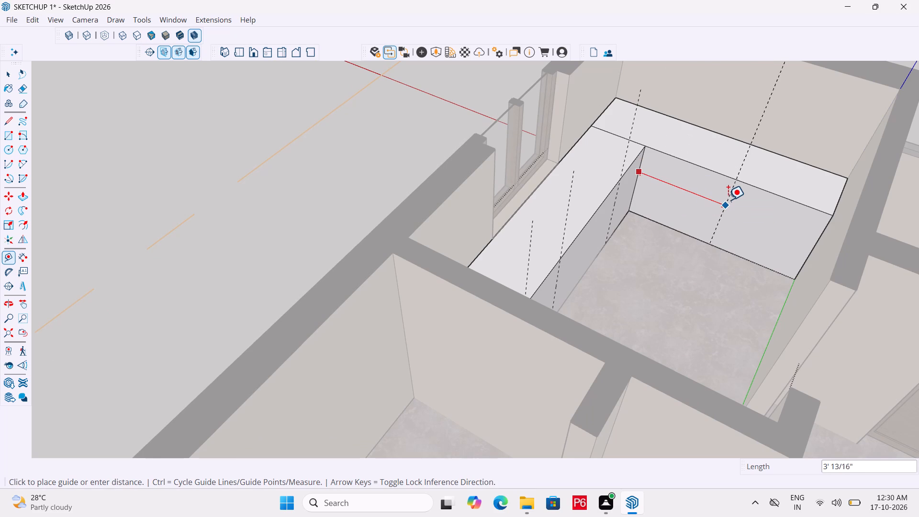
text(3')
key(Return)
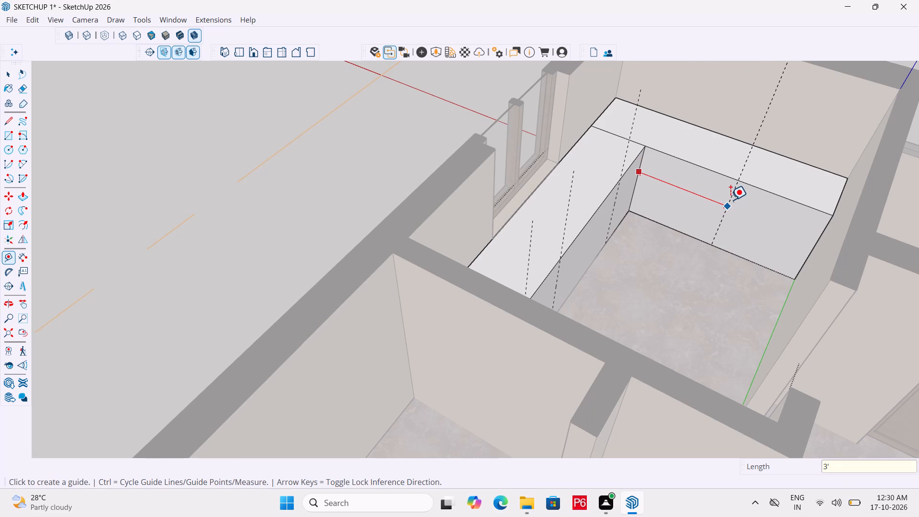
scroll(715, 191, down, 1)
middle_drag(712, 191, 492, 189)
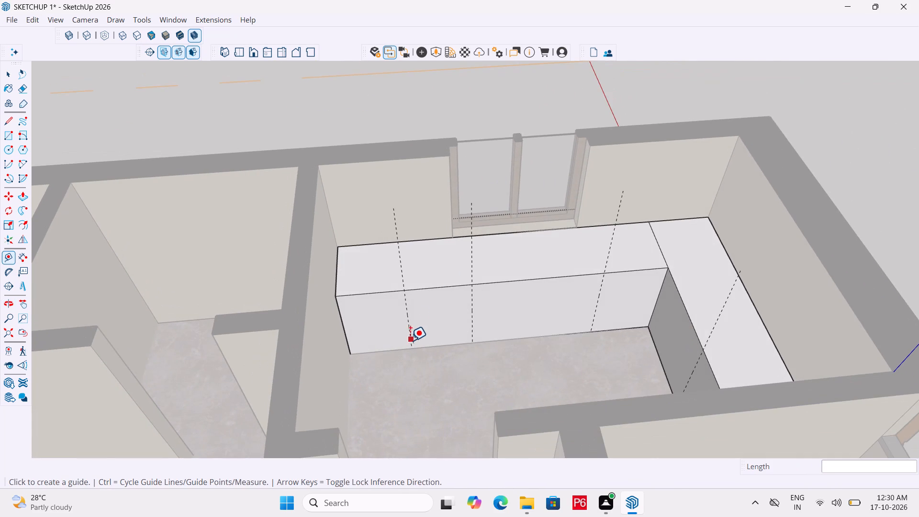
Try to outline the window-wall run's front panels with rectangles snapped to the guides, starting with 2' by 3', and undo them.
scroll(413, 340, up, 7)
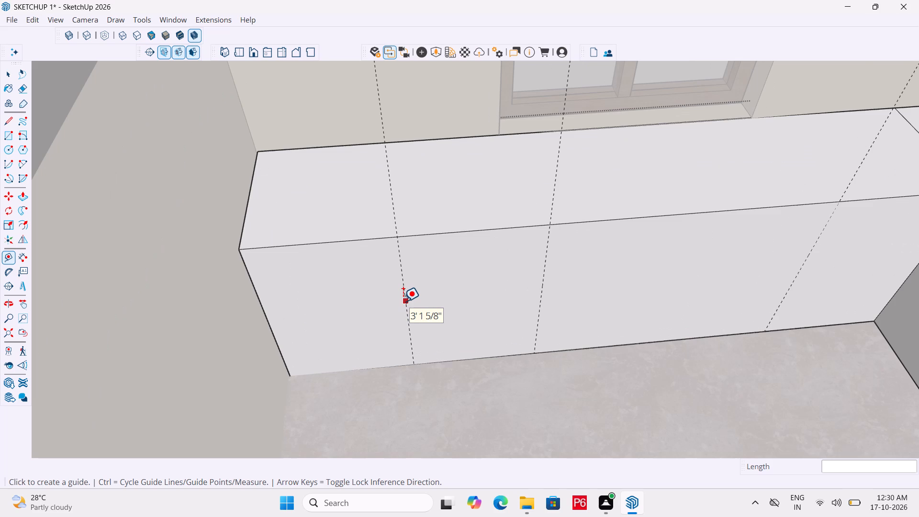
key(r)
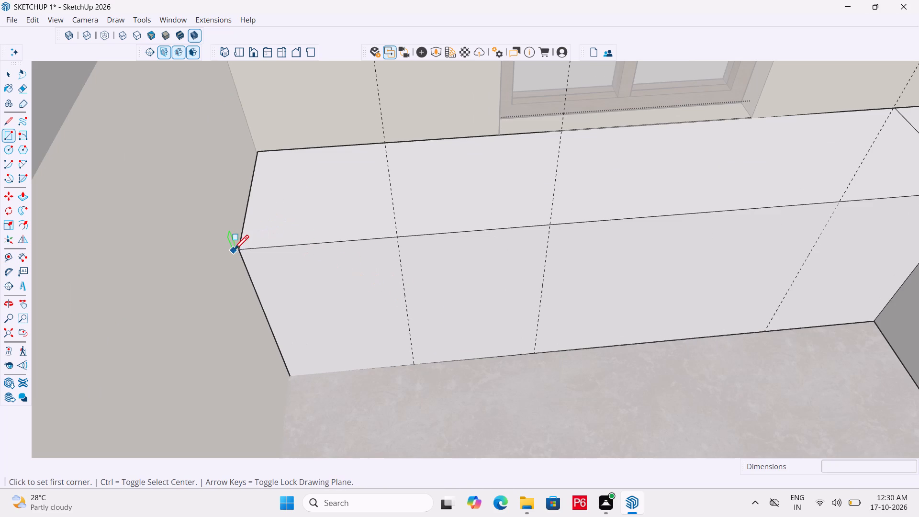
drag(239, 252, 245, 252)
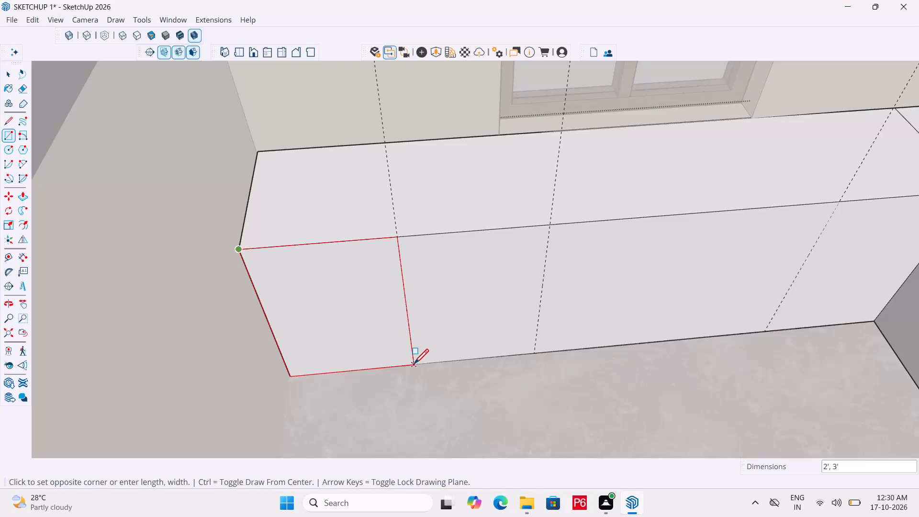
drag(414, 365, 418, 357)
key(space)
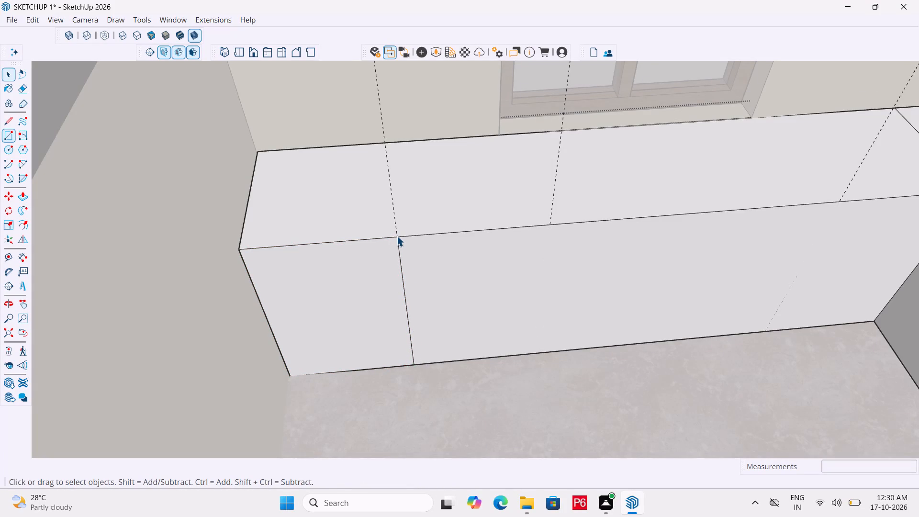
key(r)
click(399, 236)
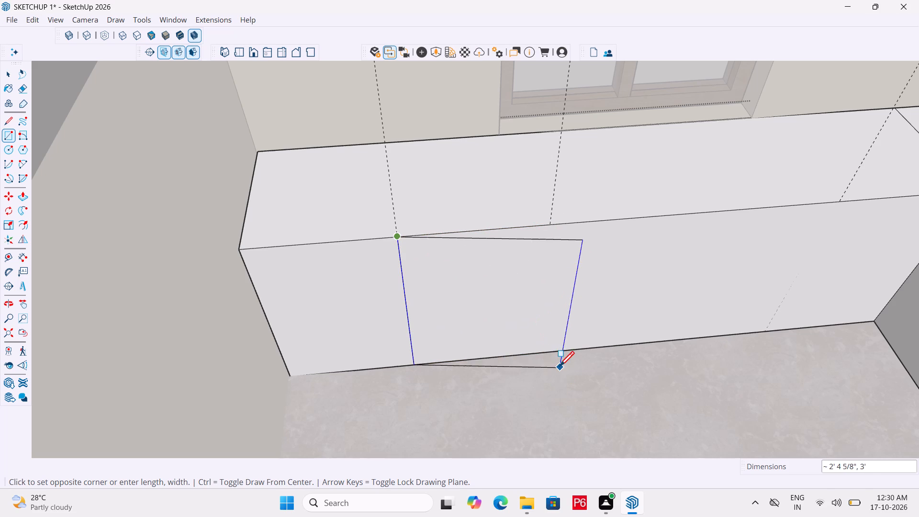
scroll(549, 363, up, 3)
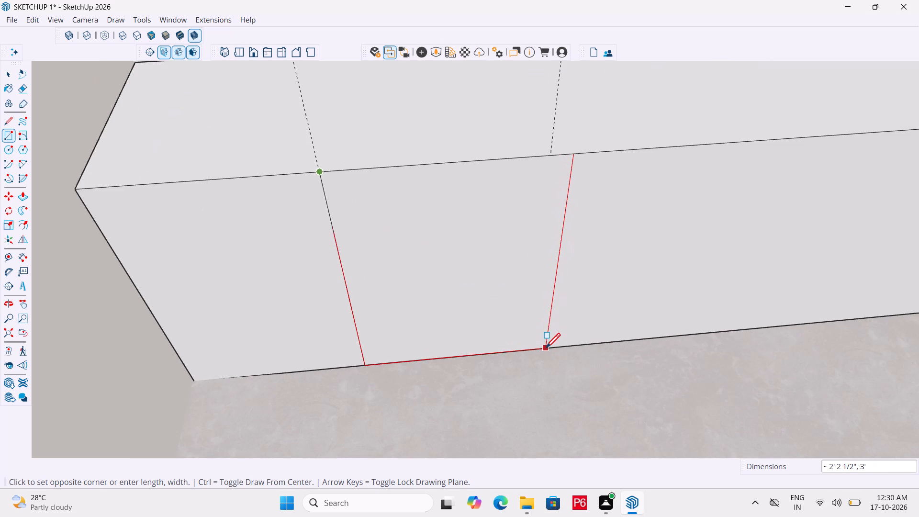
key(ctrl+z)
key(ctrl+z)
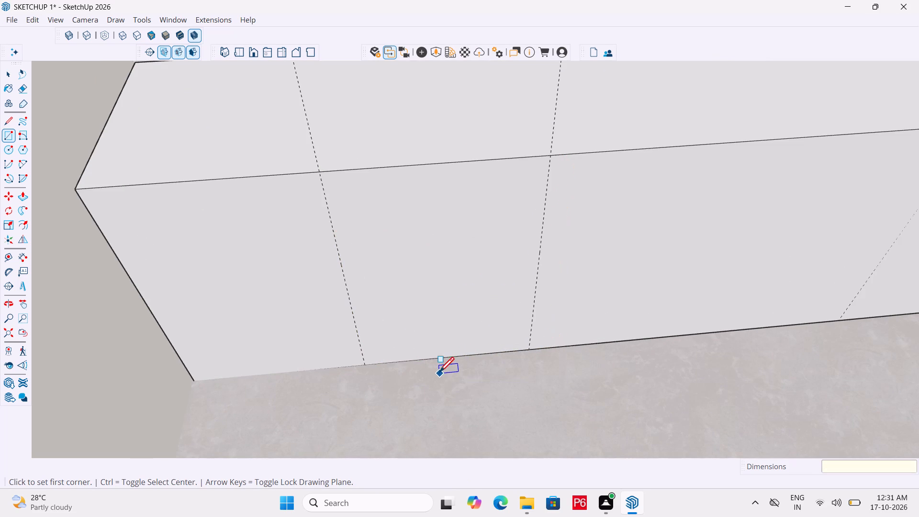
Draw full-height vertical lines along the first two guides from the partition-wall end on the window-wall run's front face.
key(l)
click(320, 173)
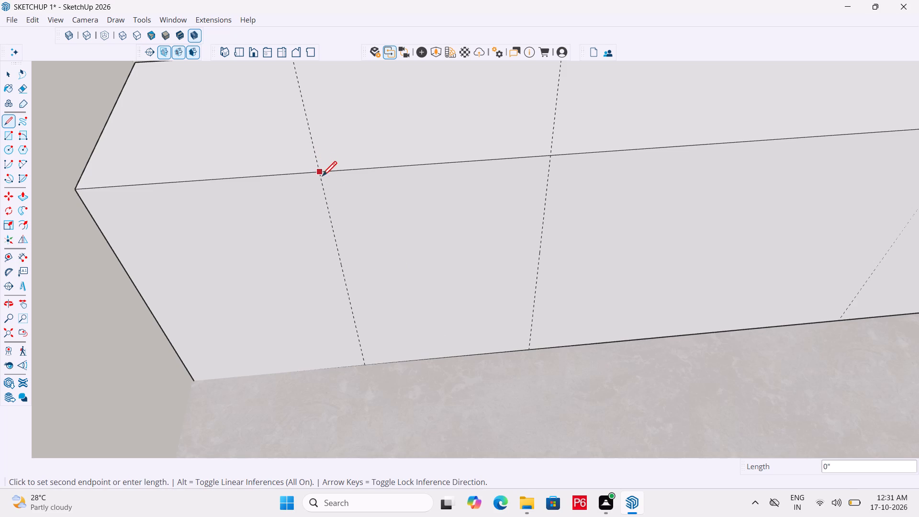
scroll(361, 350, up, 3)
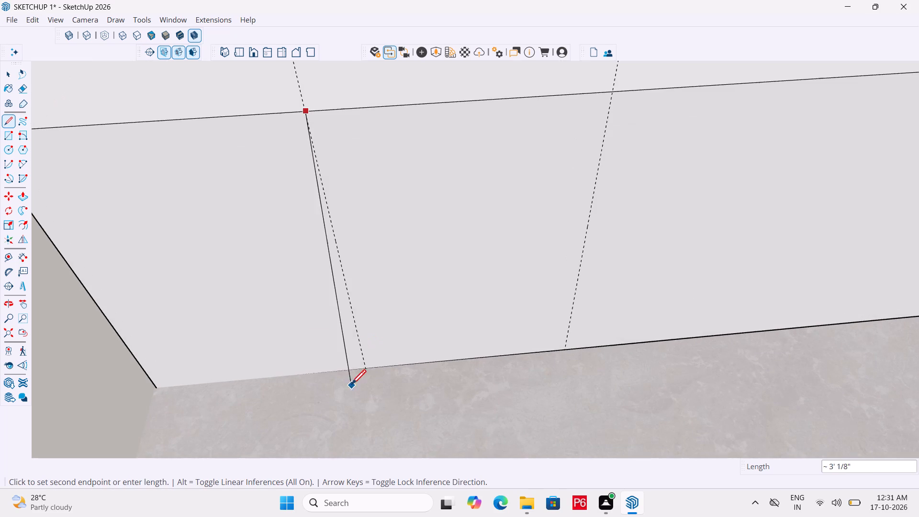
click(365, 377)
key(space)
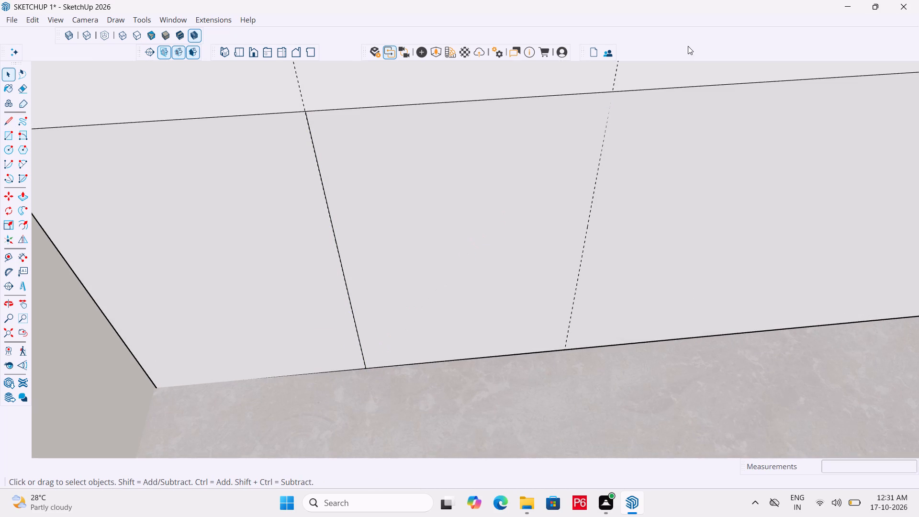
key(space)
key(l)
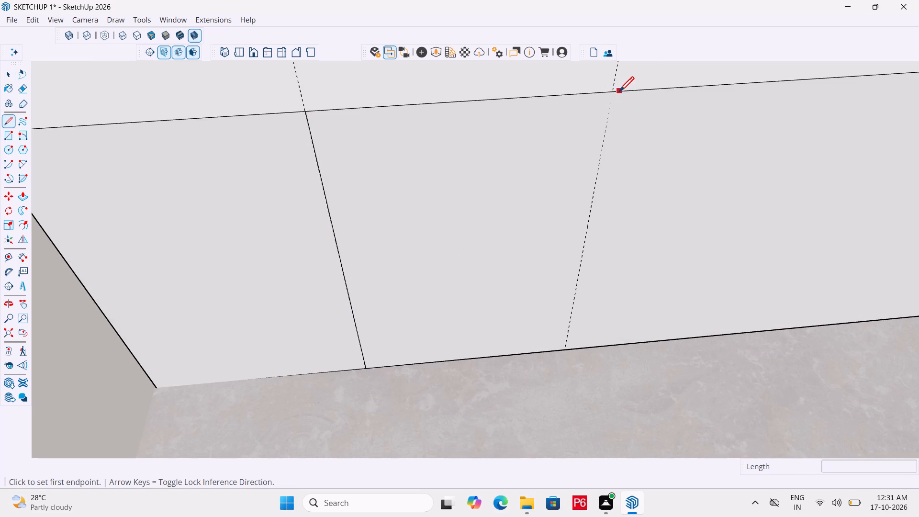
click(613, 90)
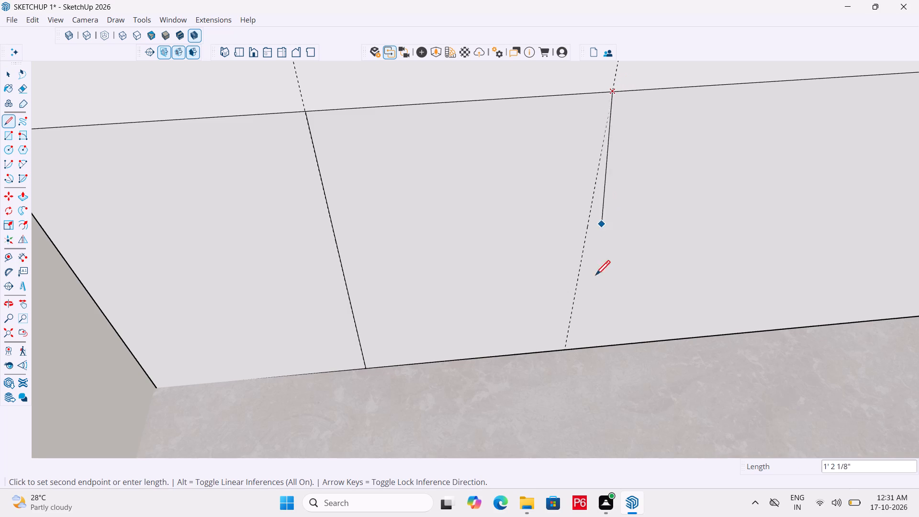
click(566, 350)
scroll(376, 331, down, 5)
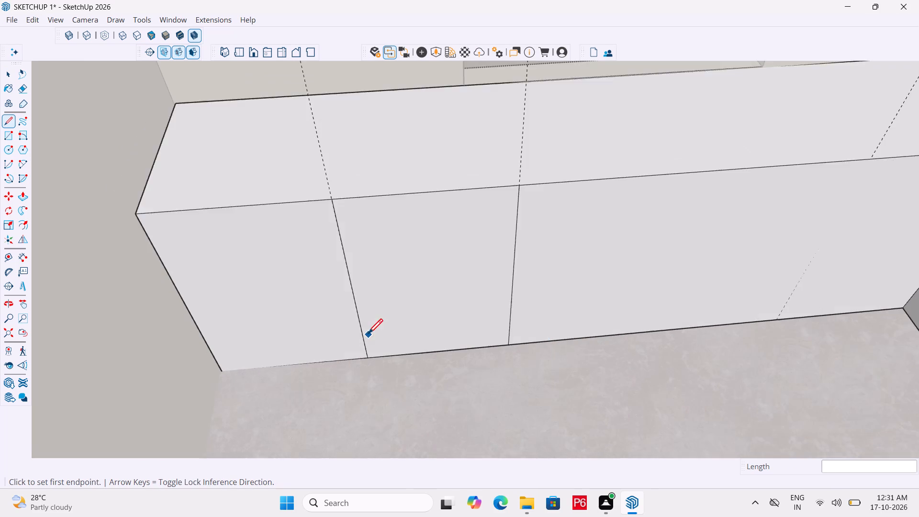
Draw a 3' vertical line along the third guide on the window-wall run's front face, nearest the inner corner.
key(space)
key(l)
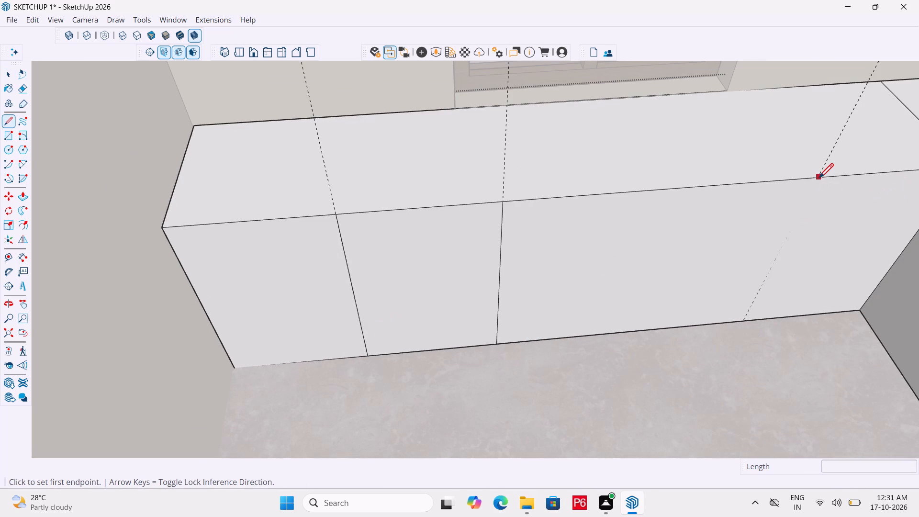
click(819, 179)
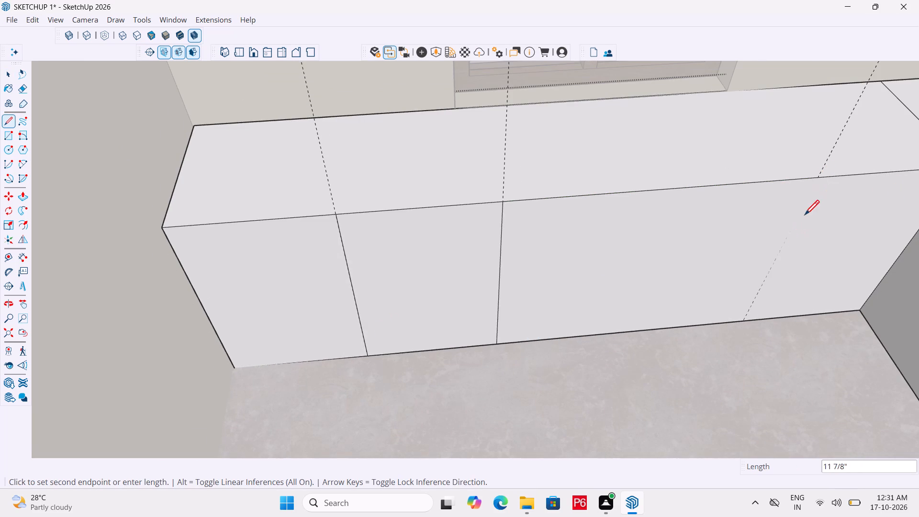
key(l)
click(818, 183)
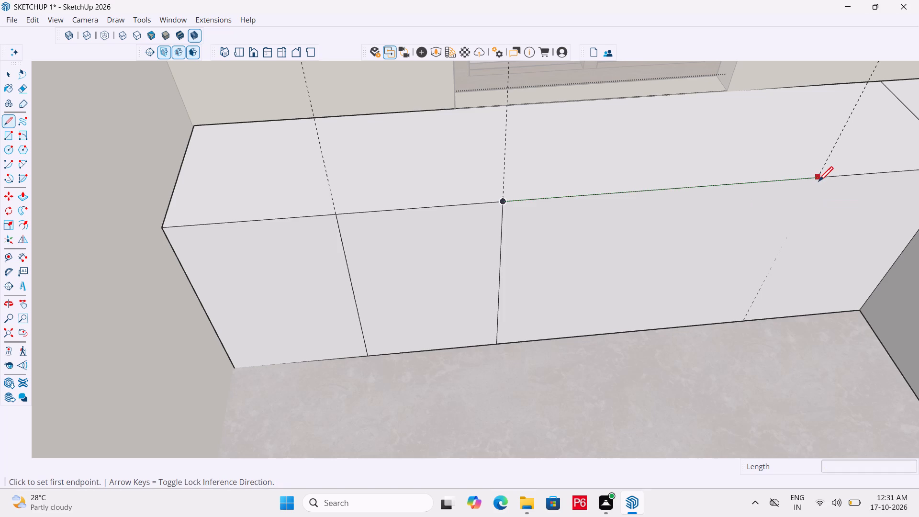
click(743, 322)
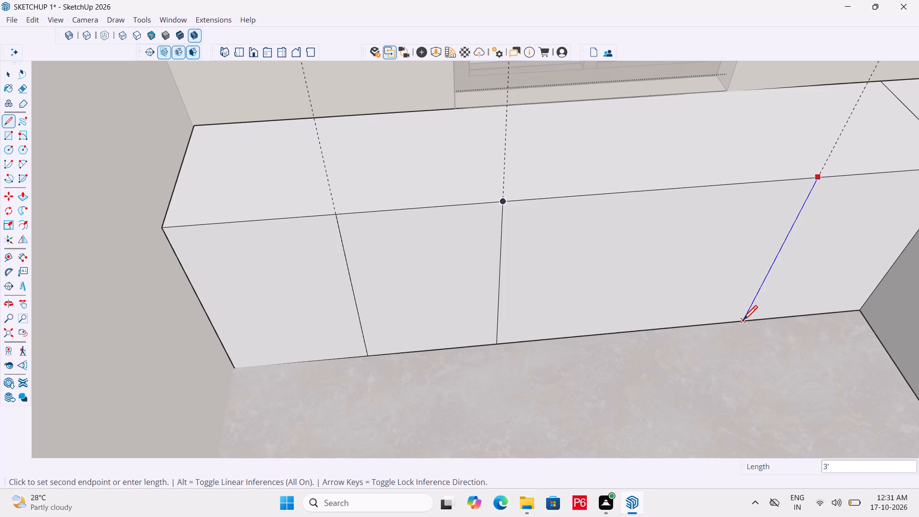
Draw a vertical line along the guide on the end-wall run's front face, from the top edge to the floor edge.
scroll(663, 241, down, 7)
middle_drag(471, 246, 633, 273)
scroll(868, 109, up, 1)
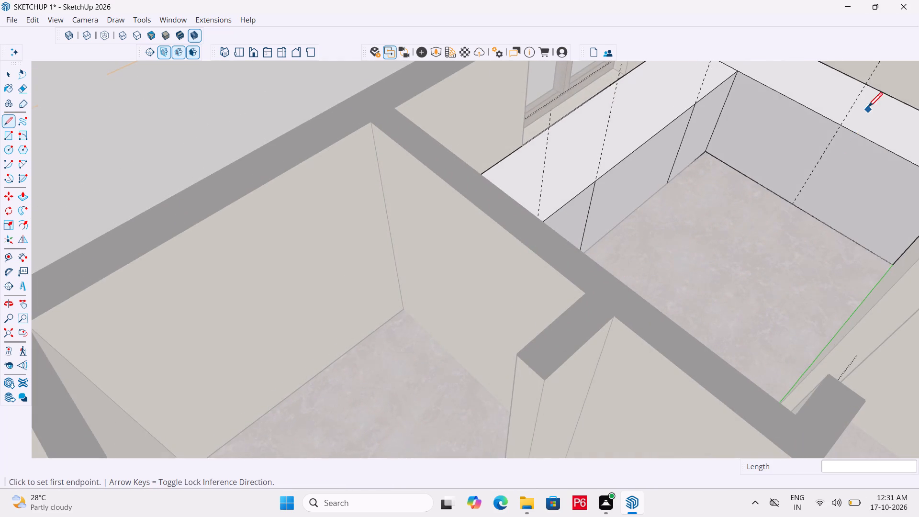
scroll(868, 109, up, 4)
click(829, 135)
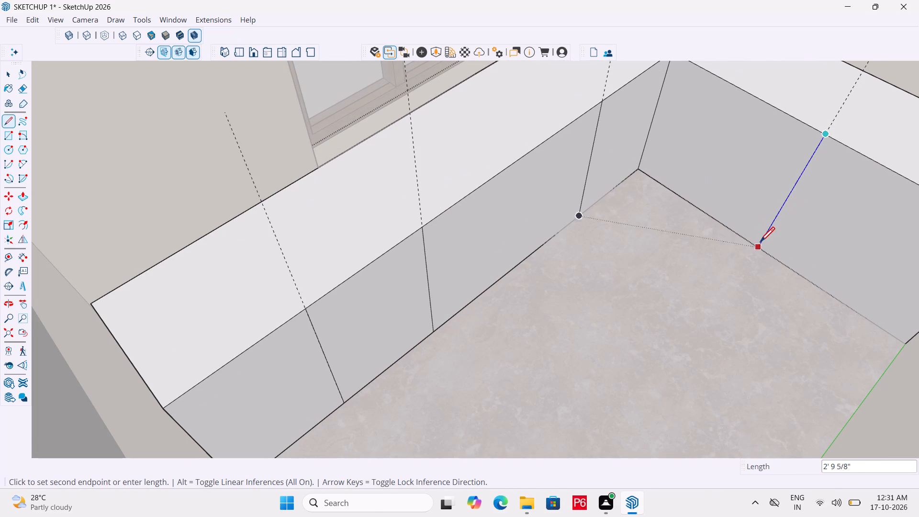
drag(759, 248, 757, 239)
Erase the three guides on the window-wall run and the one on the end-wall run.
scroll(711, 163, down, 5)
middle_drag(704, 172, 542, 142)
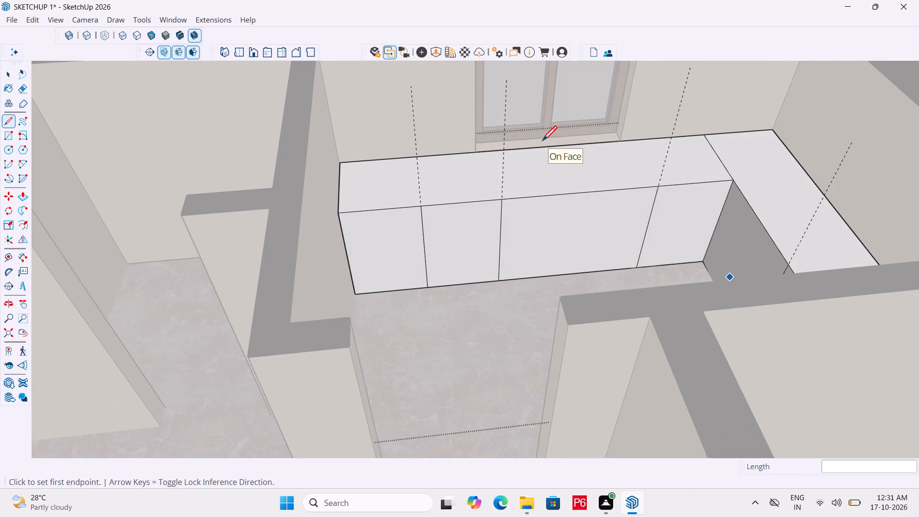
key(e)
click(415, 174)
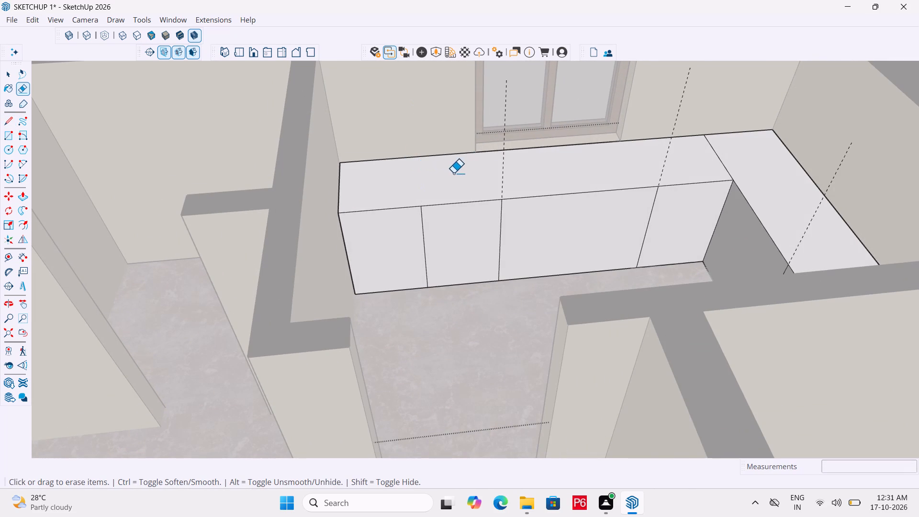
drag(489, 174, 508, 172)
click(510, 171)
drag(660, 164, 676, 161)
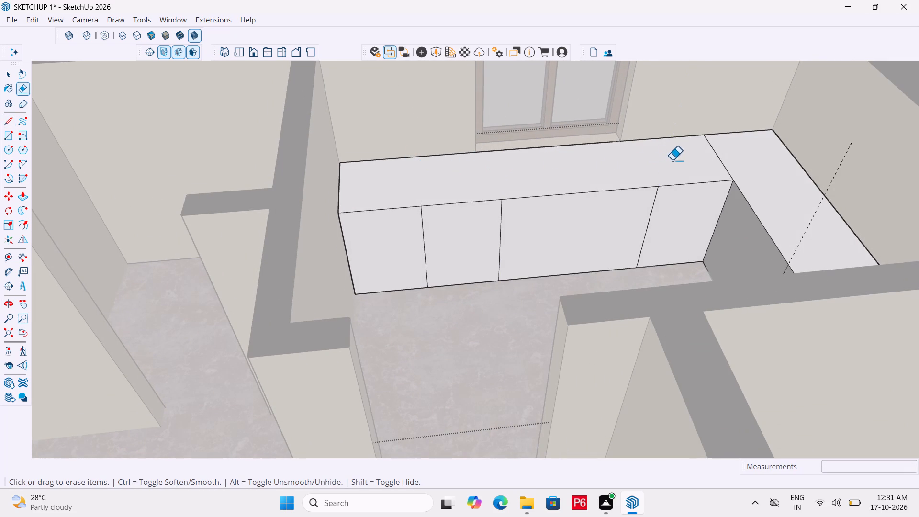
drag(807, 200, 821, 219)
Save the model.
scroll(703, 199, down, 1)
middle_drag(703, 200, 735, 203)
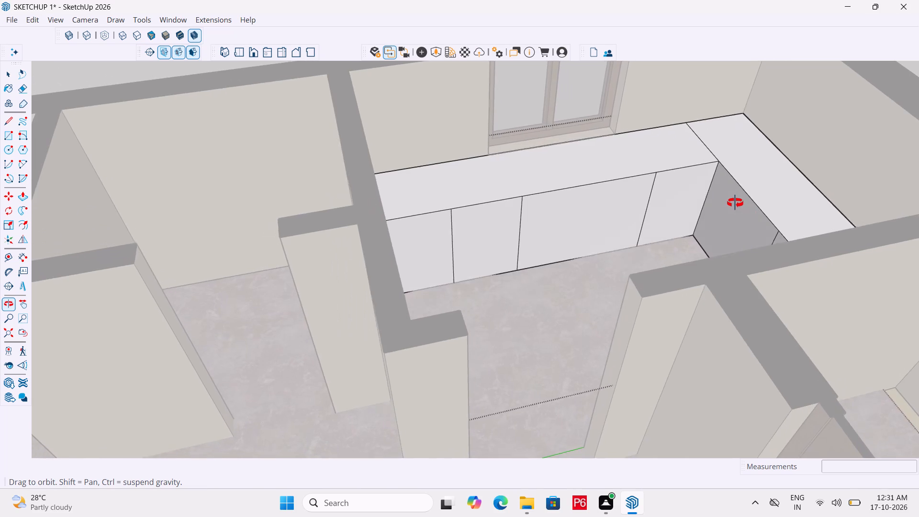
middle_drag(735, 203, 694, 192)
key(ctrl+s)
key(ctrl+s)
key(ctrl+s)
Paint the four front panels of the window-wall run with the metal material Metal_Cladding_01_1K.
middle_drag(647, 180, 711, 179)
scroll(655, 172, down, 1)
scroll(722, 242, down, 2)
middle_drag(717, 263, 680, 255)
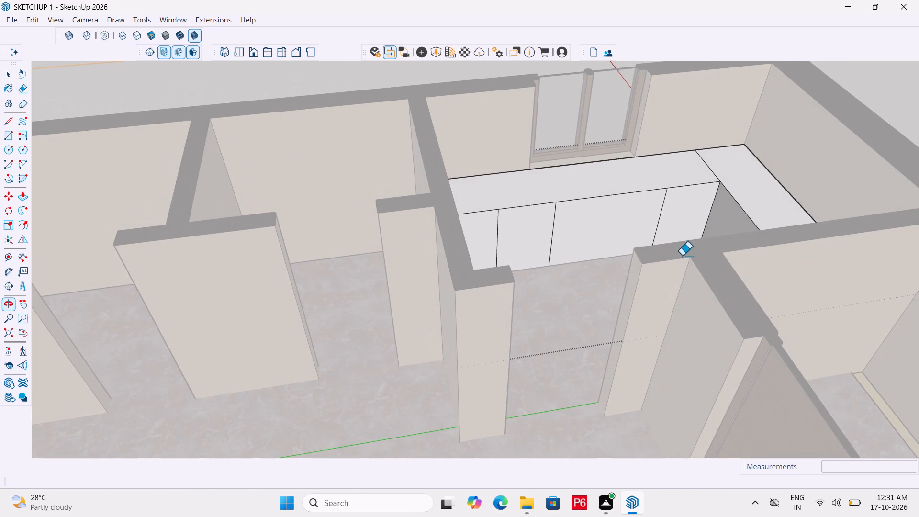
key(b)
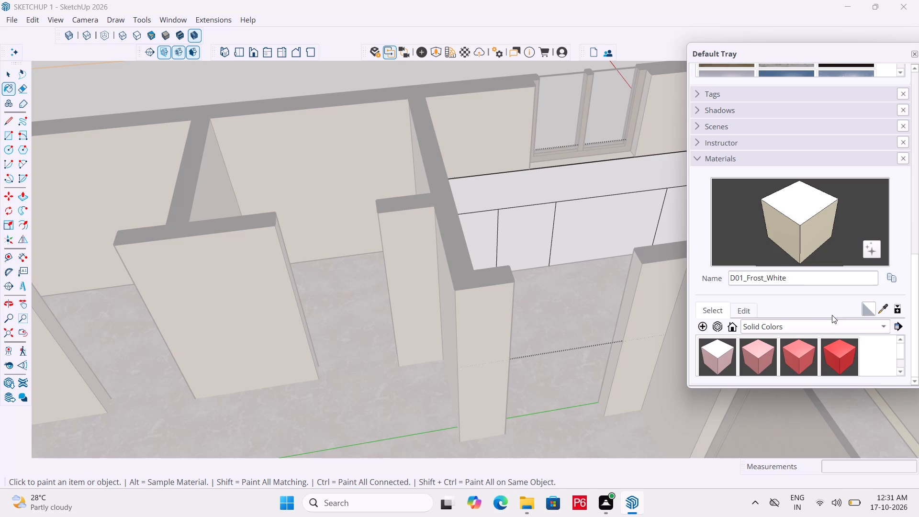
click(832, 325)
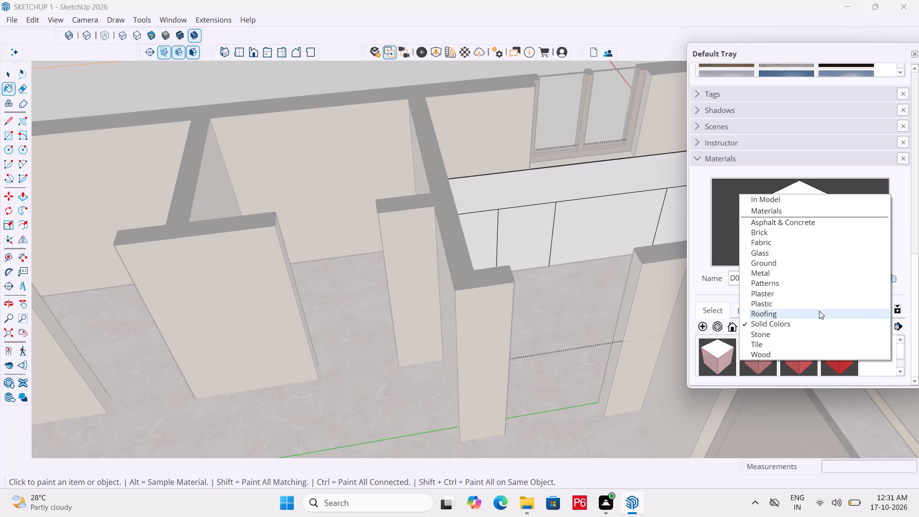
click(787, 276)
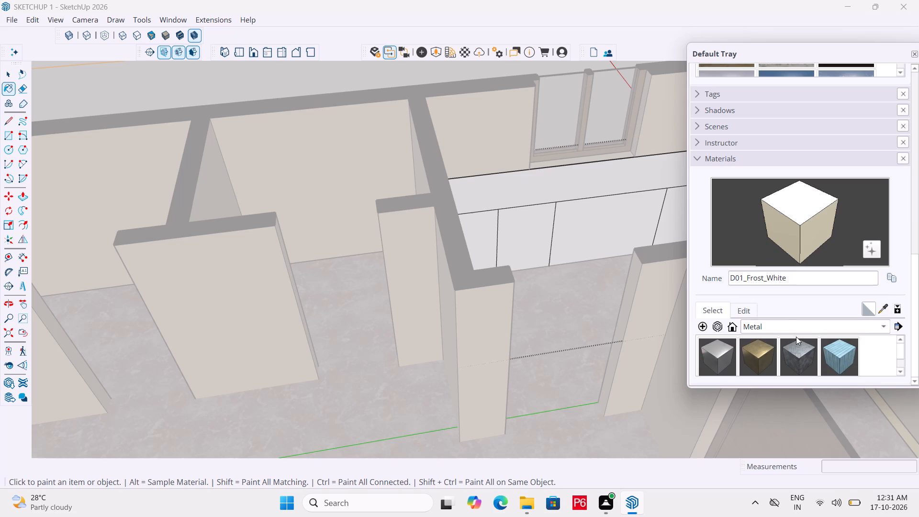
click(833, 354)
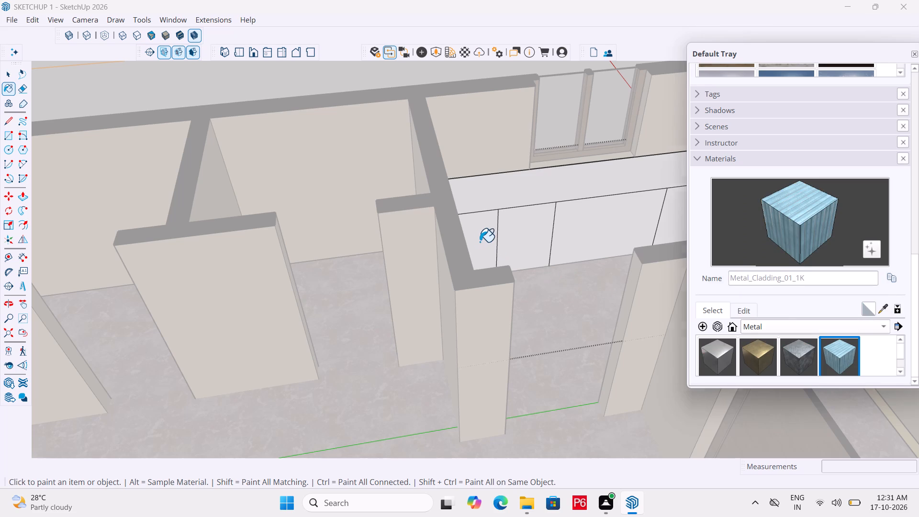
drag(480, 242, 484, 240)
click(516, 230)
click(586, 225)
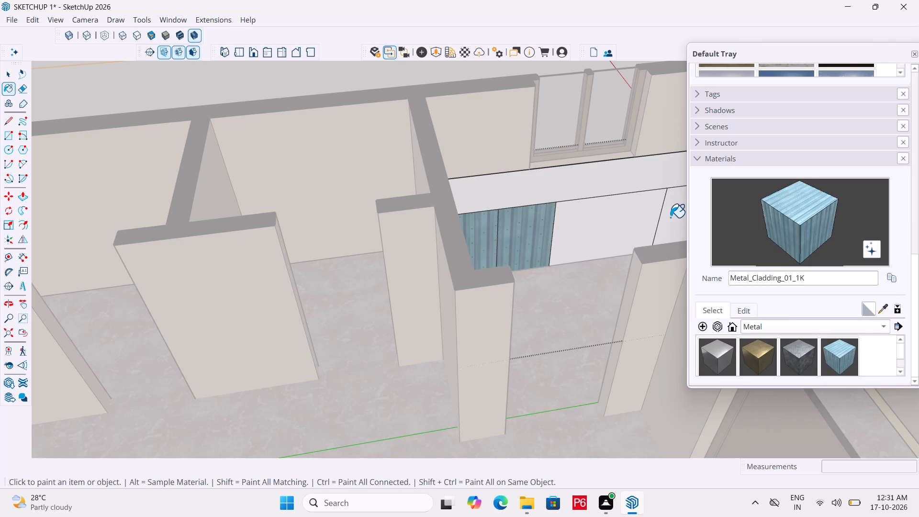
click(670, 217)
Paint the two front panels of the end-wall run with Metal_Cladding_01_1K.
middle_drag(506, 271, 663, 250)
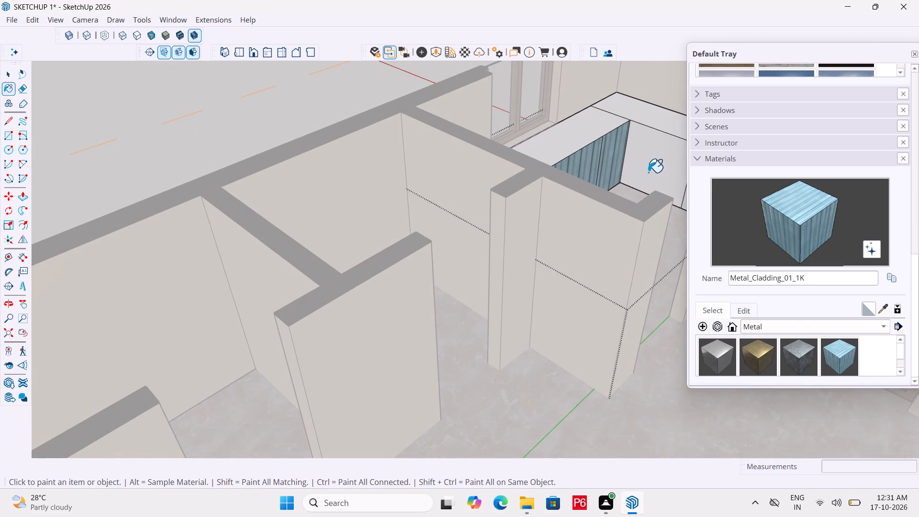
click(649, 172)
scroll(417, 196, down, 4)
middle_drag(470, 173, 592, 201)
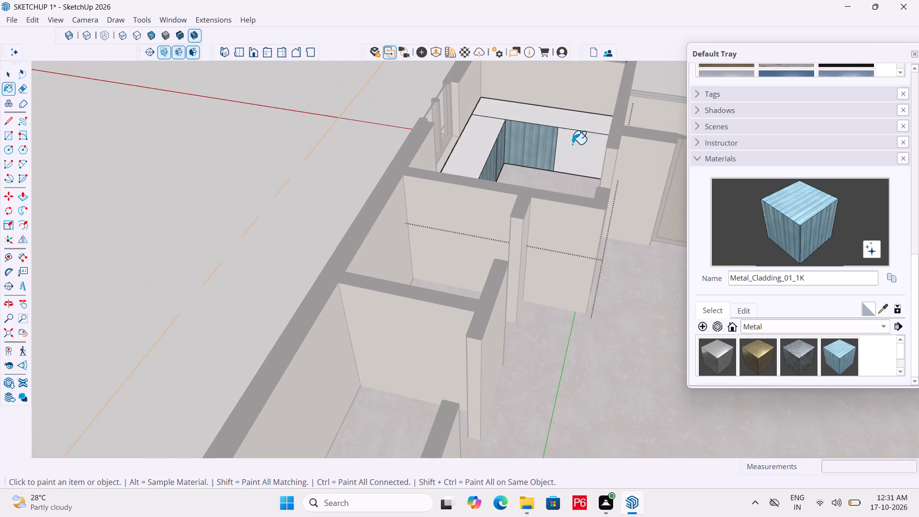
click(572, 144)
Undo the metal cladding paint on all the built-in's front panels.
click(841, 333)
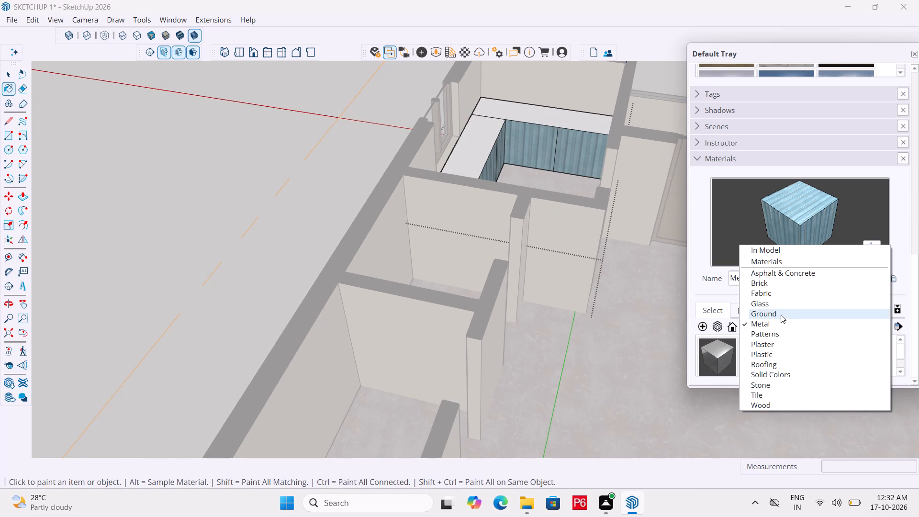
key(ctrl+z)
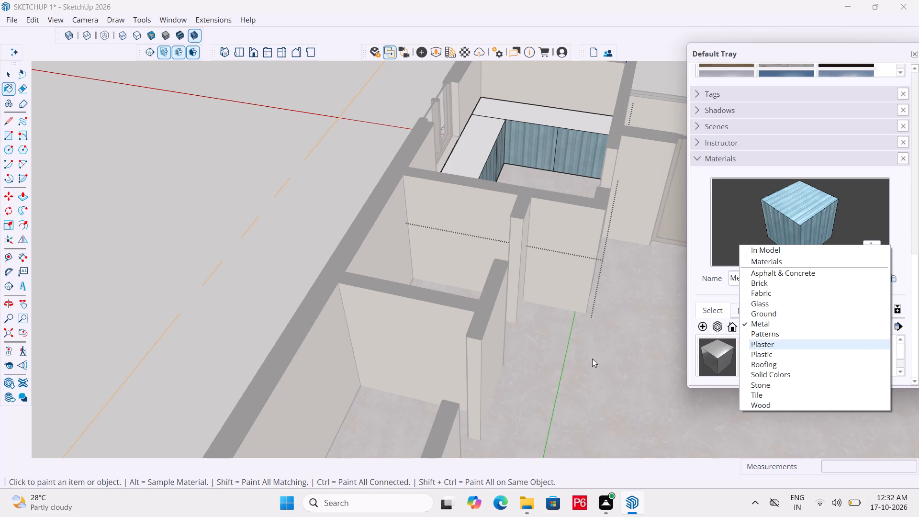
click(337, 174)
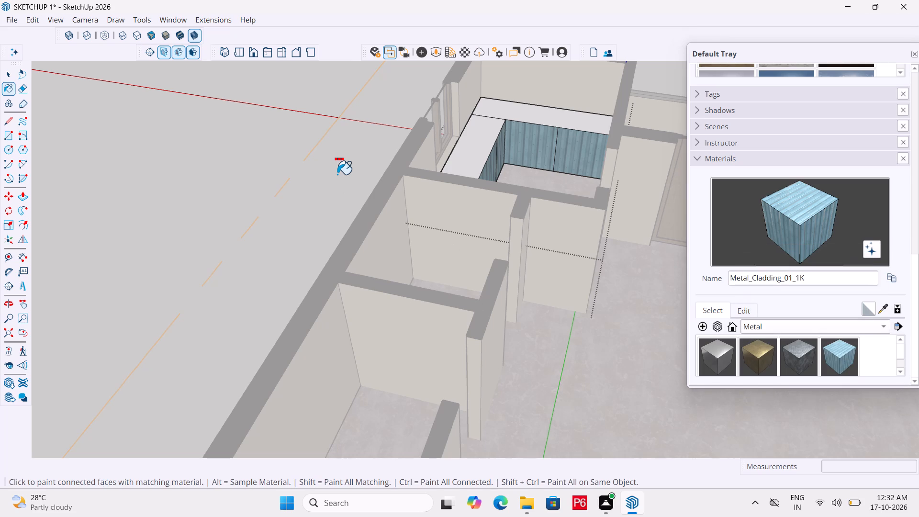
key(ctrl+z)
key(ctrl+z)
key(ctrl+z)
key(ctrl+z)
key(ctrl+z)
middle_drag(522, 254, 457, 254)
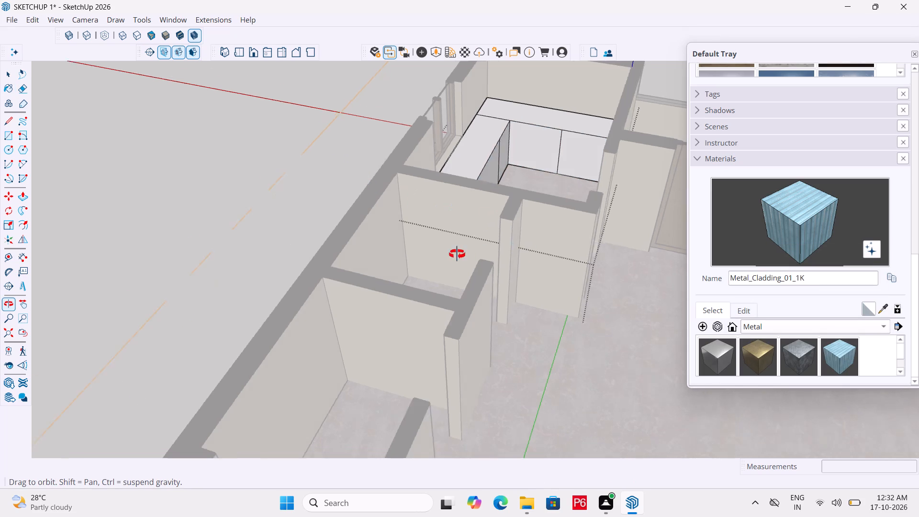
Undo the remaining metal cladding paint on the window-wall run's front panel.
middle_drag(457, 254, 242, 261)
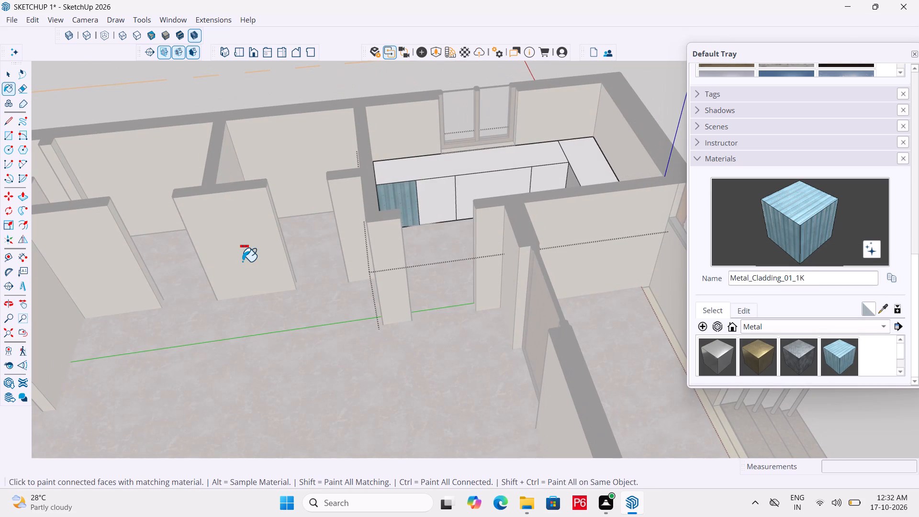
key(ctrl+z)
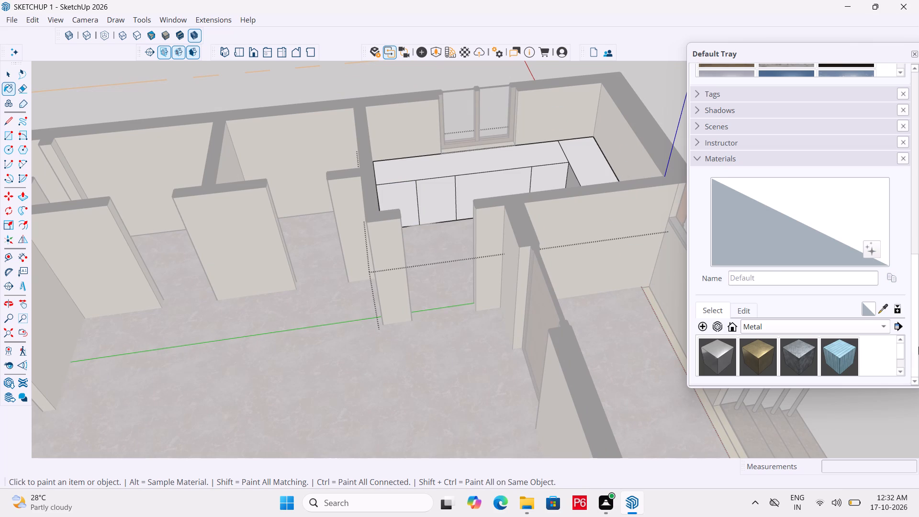
Browse the material library categories from Asphalt & Concrete through Roofing for a finish for the built-in's front panels.
click(869, 331)
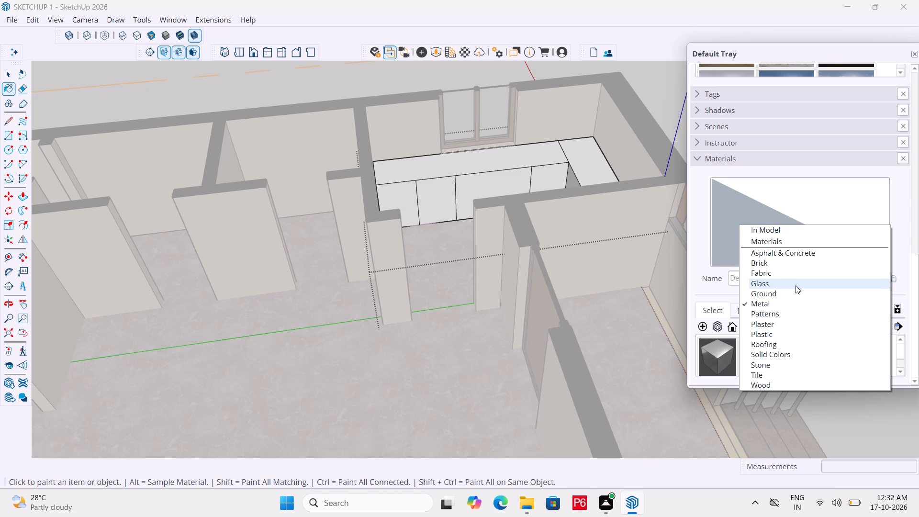
click(794, 326)
click(800, 329)
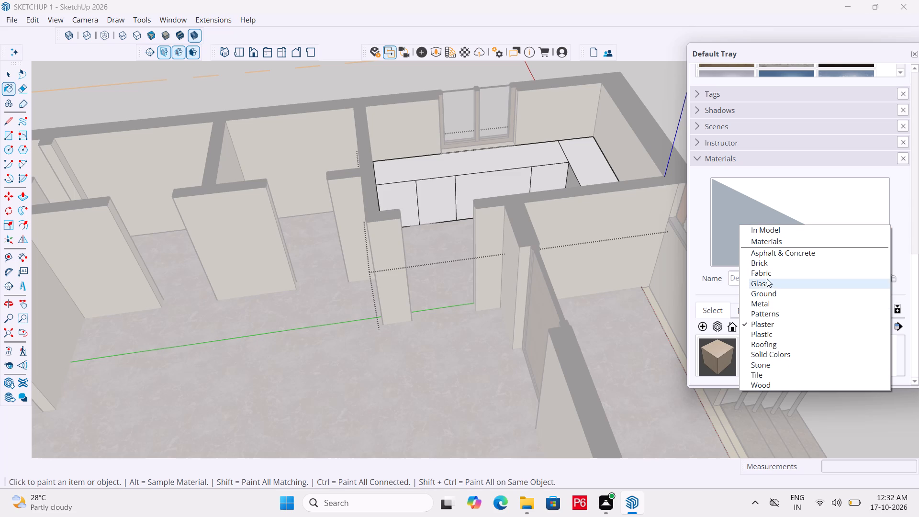
click(789, 254)
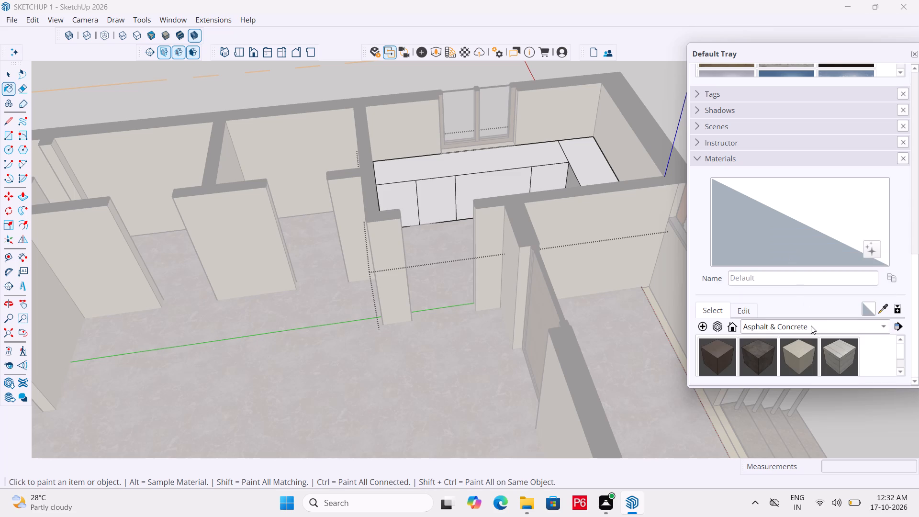
click(811, 326)
click(784, 342)
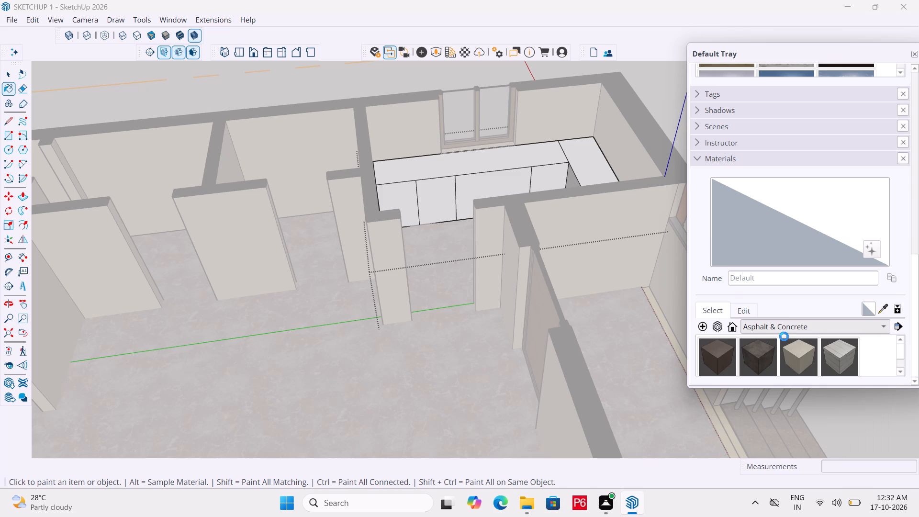
click(786, 327)
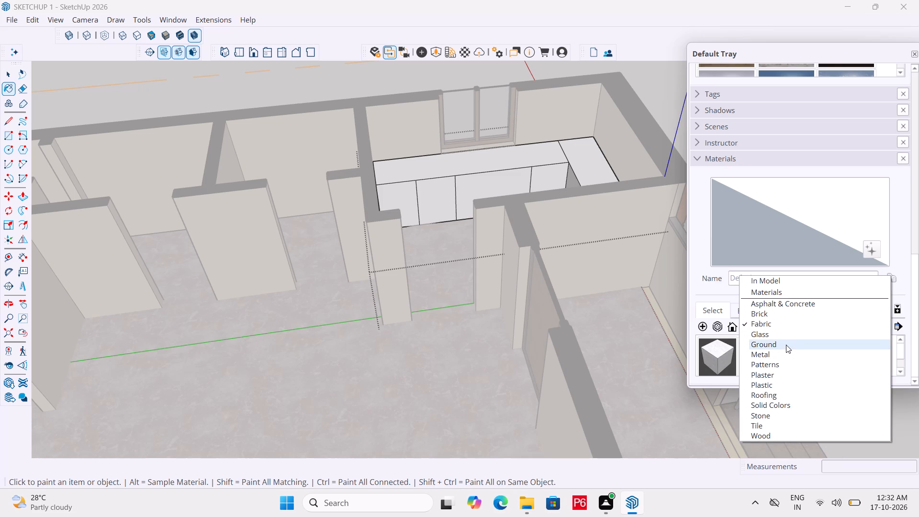
click(787, 335)
click(792, 330)
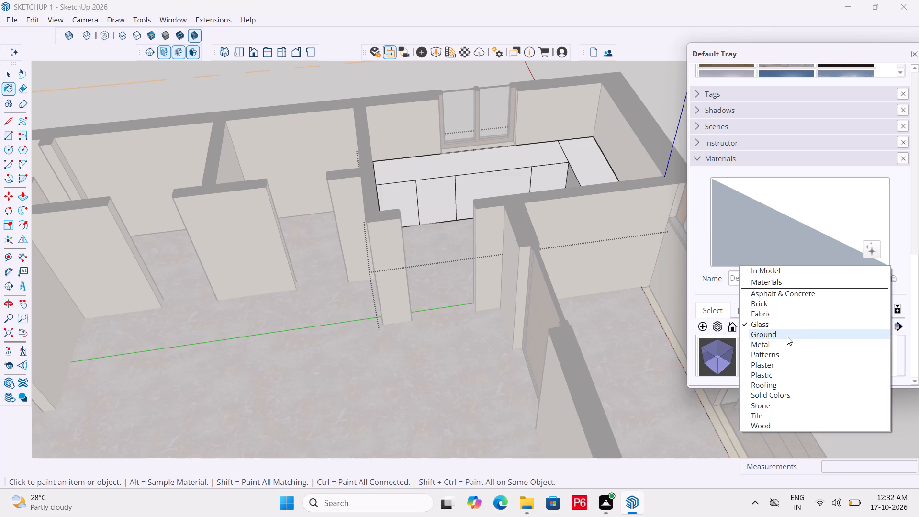
click(784, 342)
click(791, 330)
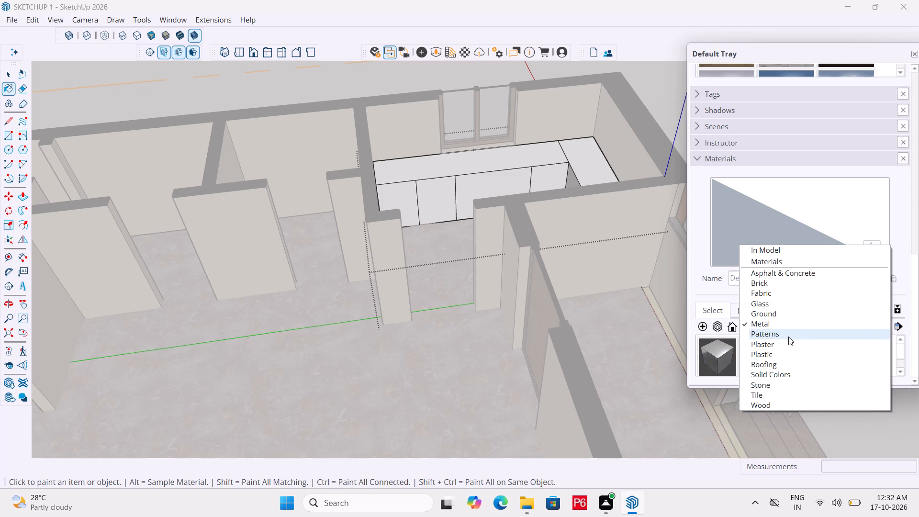
click(789, 335)
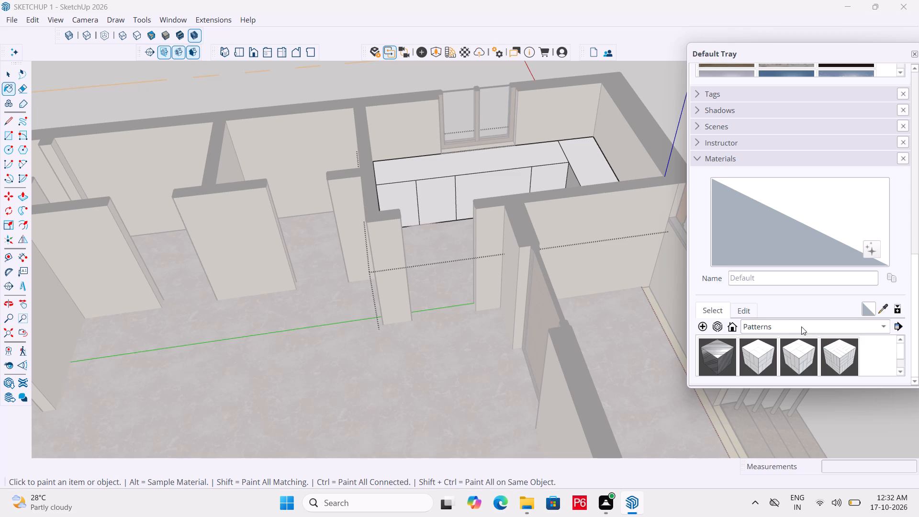
click(801, 326)
click(793, 338)
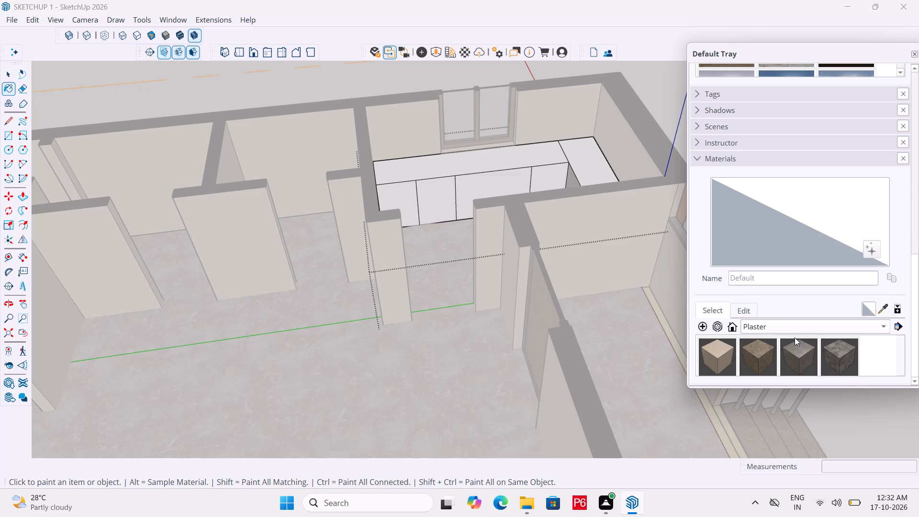
click(800, 329)
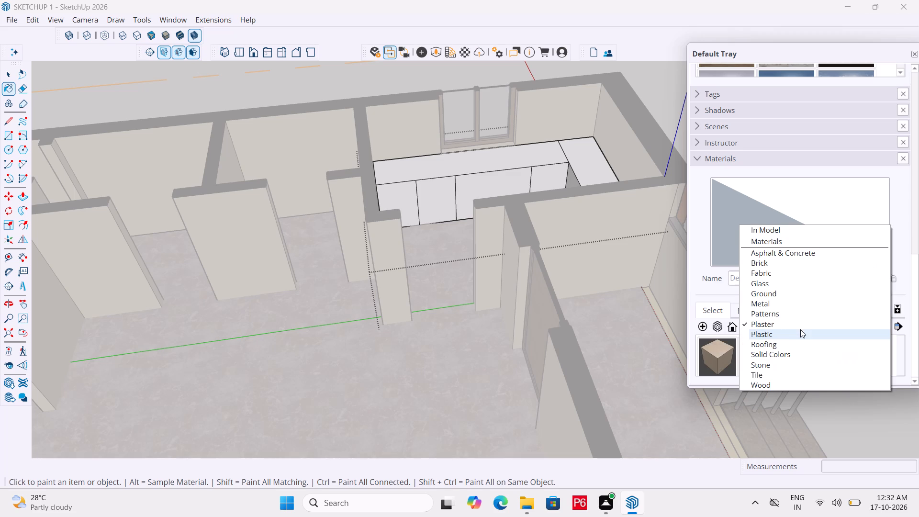
click(796, 336)
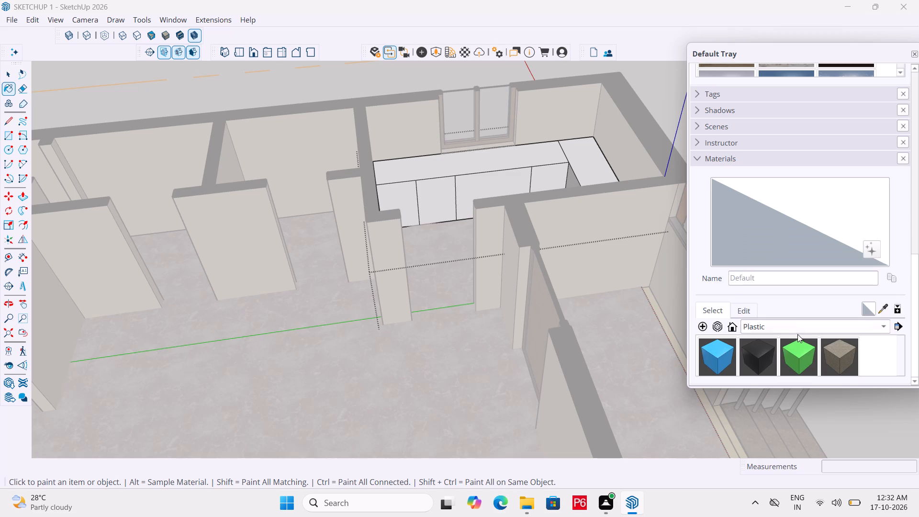
click(798, 329)
click(796, 335)
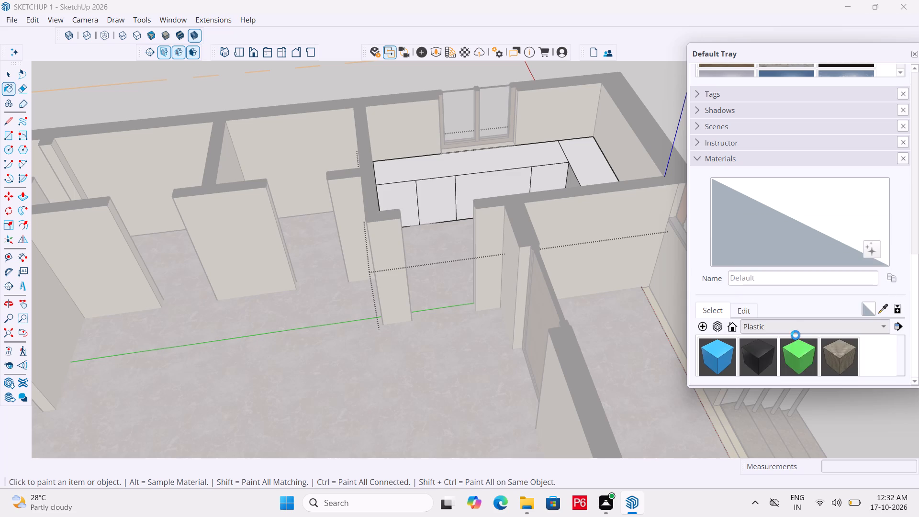
Paint the four front panels of the window-wall run with the solid colour H02_Aqua_Frost.
click(798, 331)
click(796, 336)
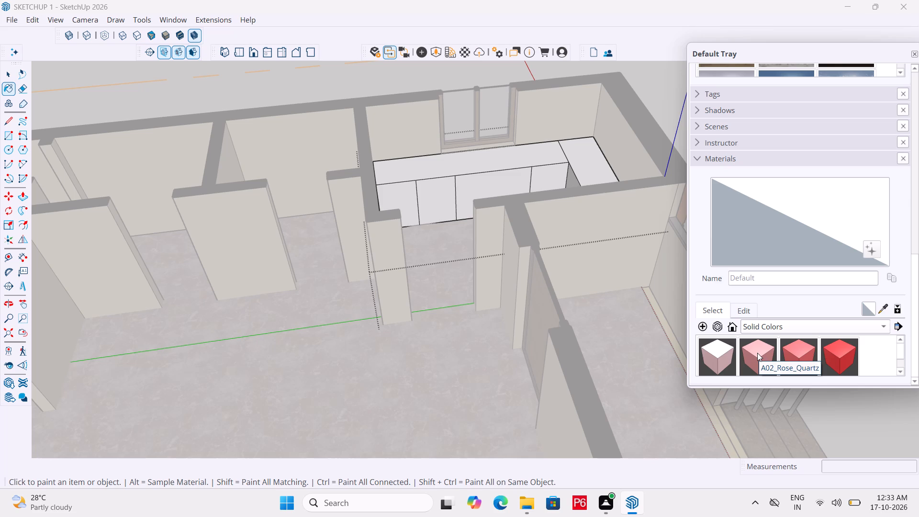
scroll(754, 354, down, 12)
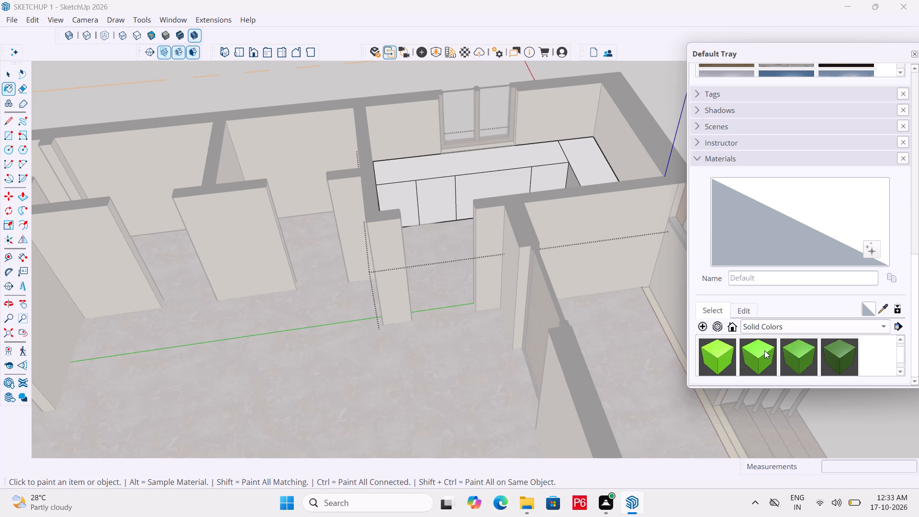
scroll(764, 350, down, 4)
scroll(764, 350, up, 2)
scroll(764, 350, down, 1)
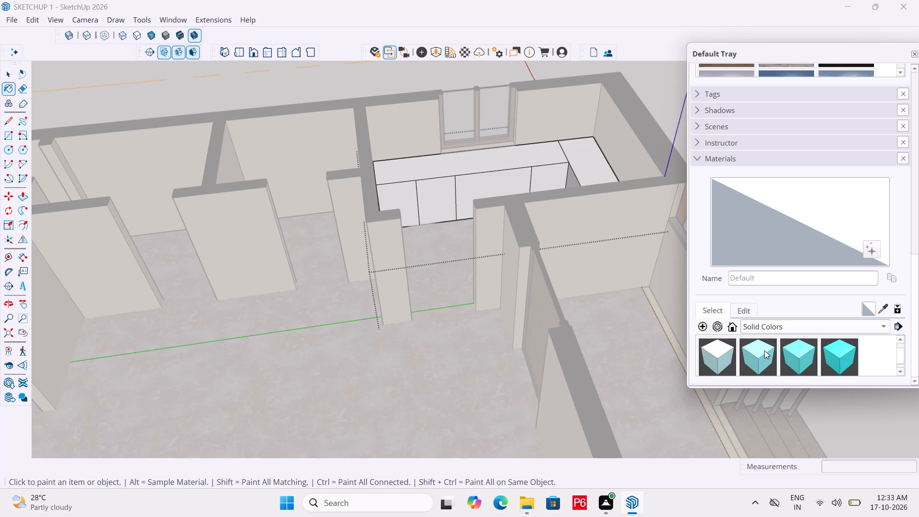
click(761, 354)
click(401, 208)
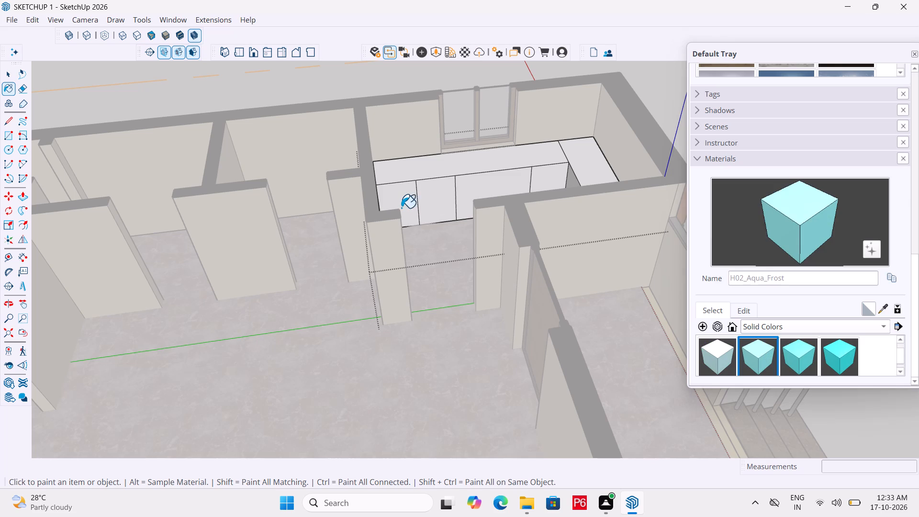
click(428, 201)
click(468, 194)
click(556, 177)
Paint the two front panels of the end-wall run with H02_Aqua_Frost.
middle_drag(461, 220, 463, 223)
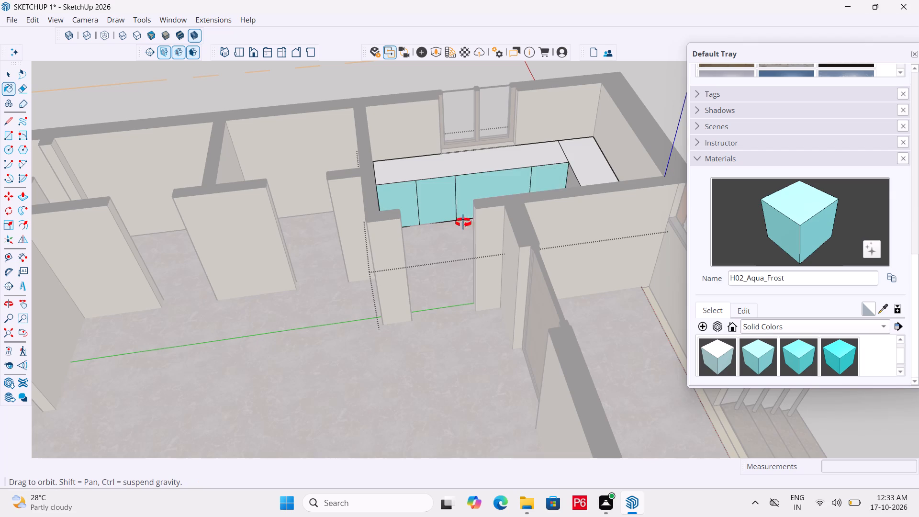
middle_drag(463, 223, 798, 236)
drag(408, 193, 422, 188)
click(448, 185)
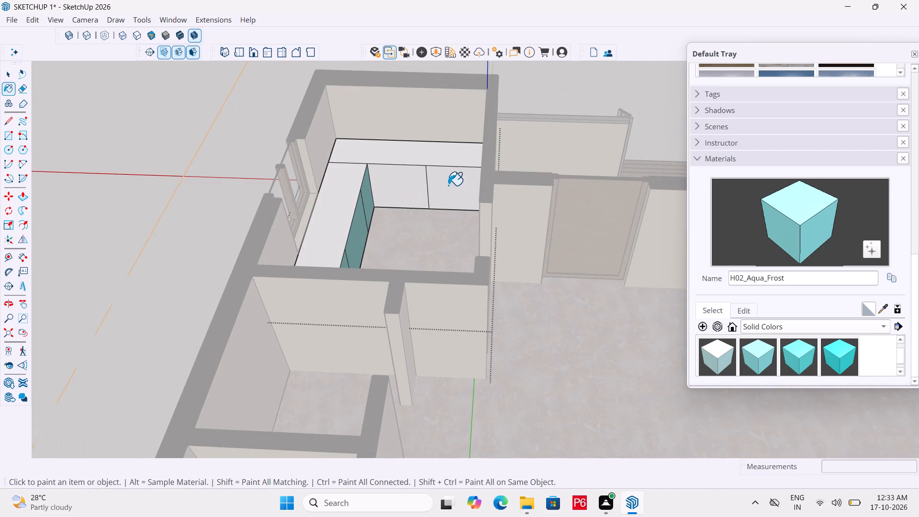
Push/Pull the top face of the window-wall run up by 2".
middle_drag(528, 188, 359, 186)
scroll(462, 236, down, 3)
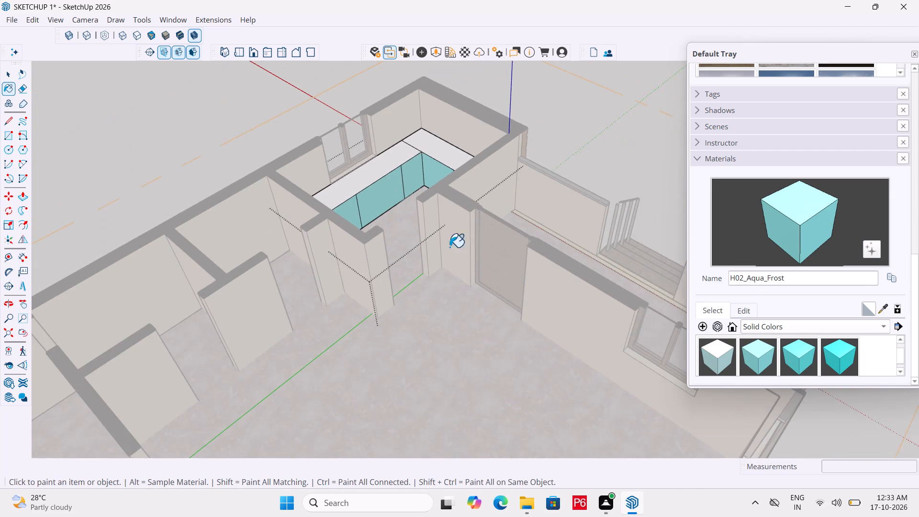
middle_drag(493, 164, 366, 194)
scroll(491, 164, down, 1)
scroll(359, 130, up, 4)
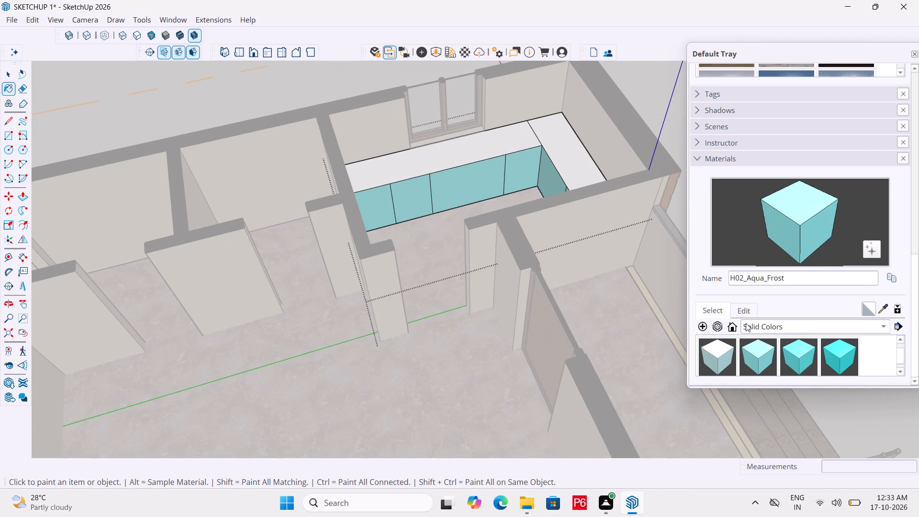
key(space)
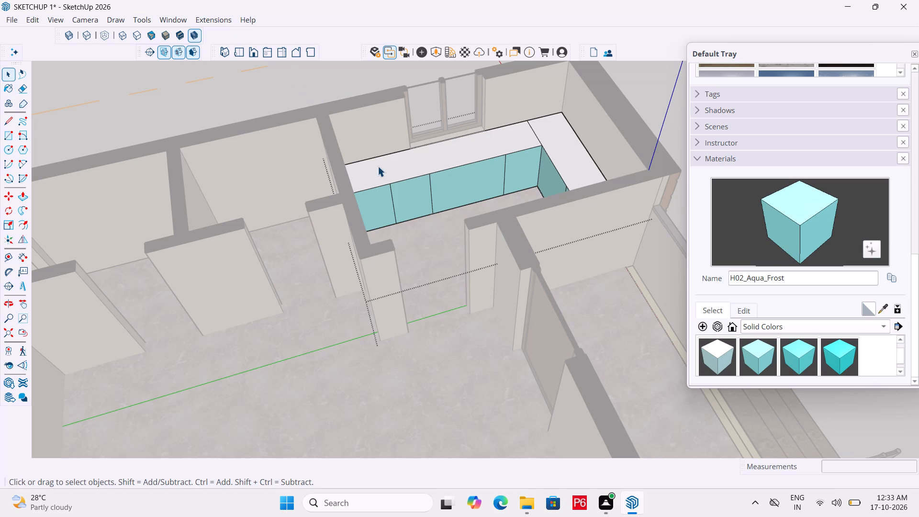
click(380, 173)
key(p)
click(383, 172)
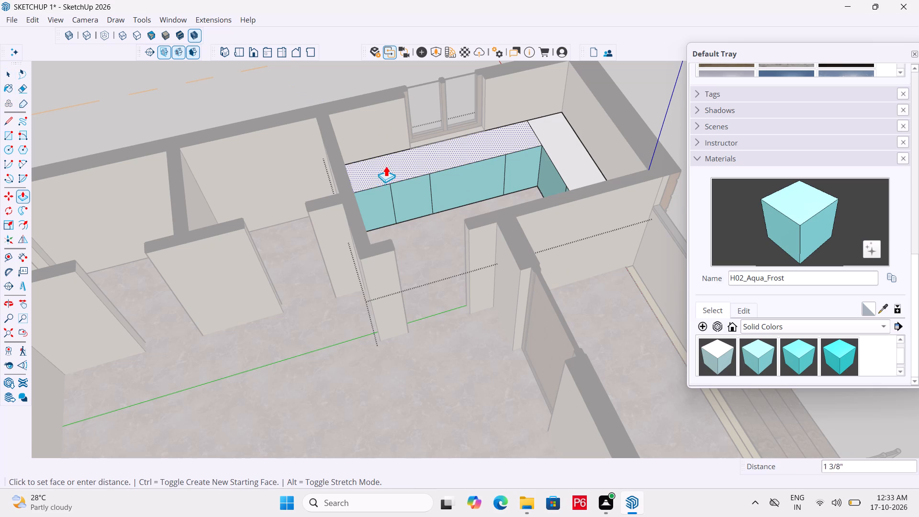
scroll(387, 169, up, 1)
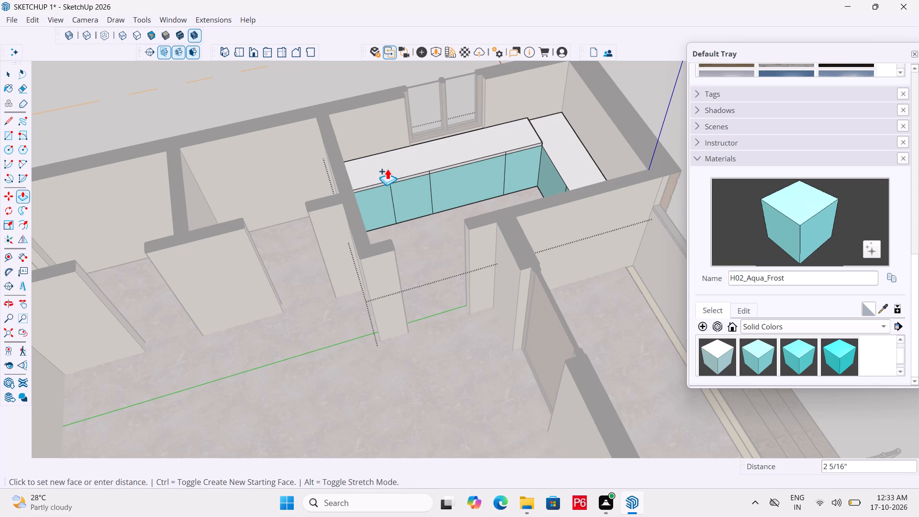
scroll(387, 169, up, 2)
middle_drag(376, 171, 333, 105)
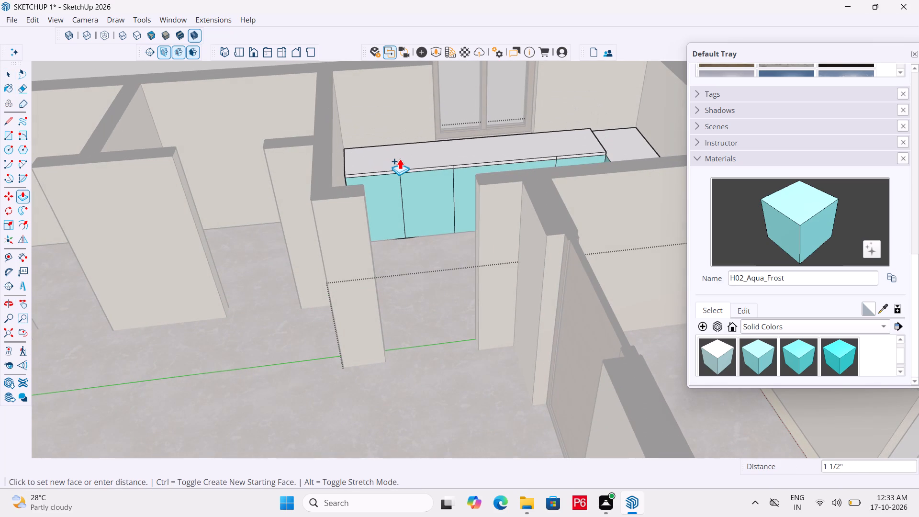
text(2")
key(Return)
Push/Pull the top face of the end-wall run up by the same 2".
scroll(375, 205, down, 1)
middle_drag(374, 209, 553, 278)
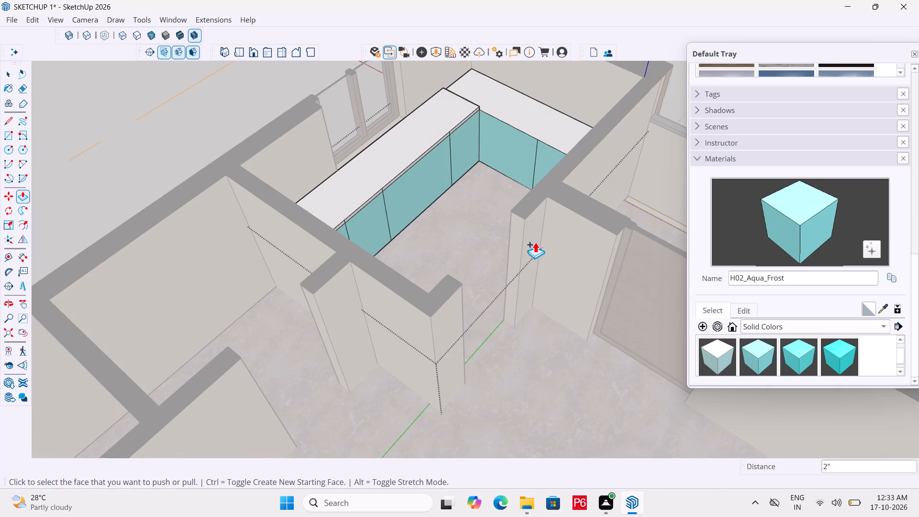
double_click(542, 117)
Erase the seam edge between the two top faces at the corner of the L-shaped built-in.
scroll(401, 168, down, 1)
middle_drag(398, 167, 370, 162)
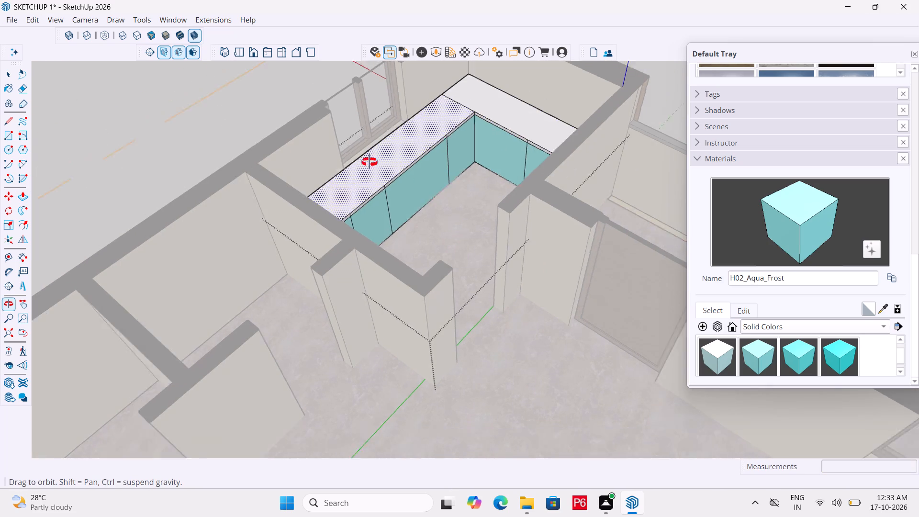
middle_drag(370, 162, 391, 154)
scroll(485, 101, up, 3)
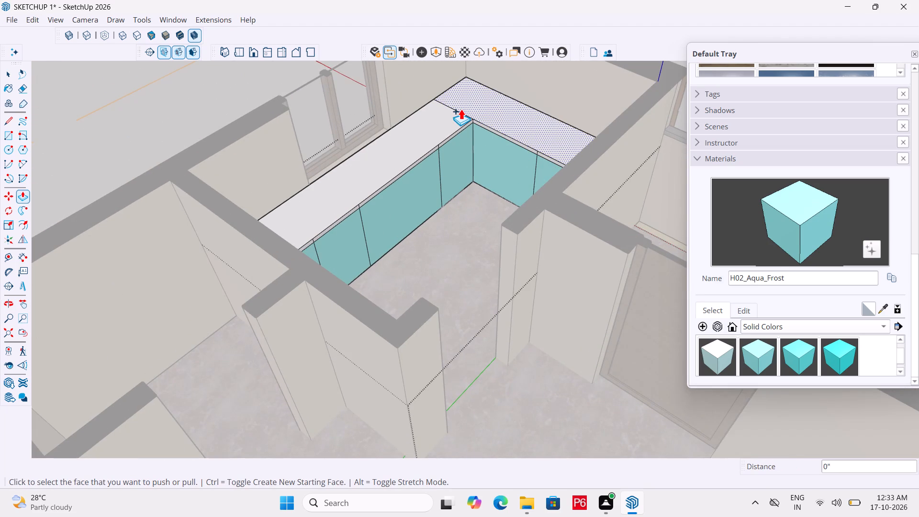
key(t)
key(e)
drag(456, 110, 450, 112)
click(450, 112)
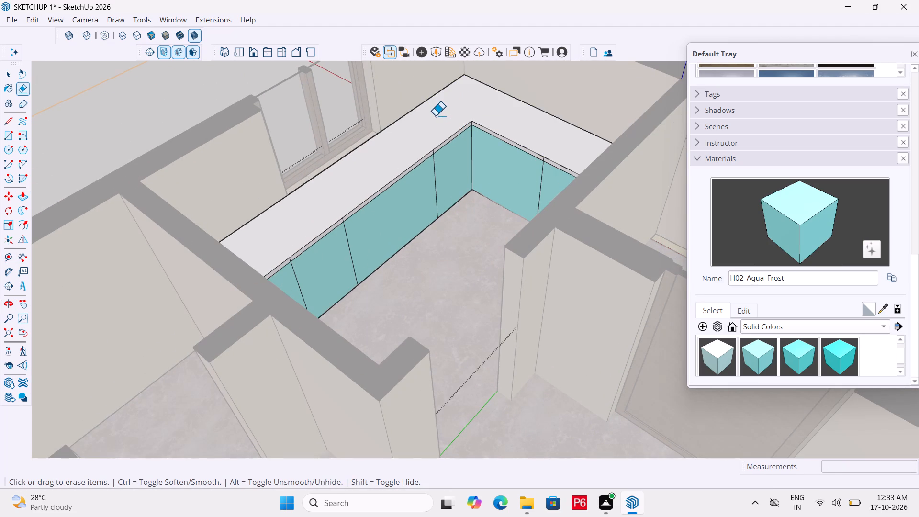
Save the model.
key(ctrl+s)
key(ctrl+s)
ctrl+scroll(418, 127, down, 4)
key(ctrl+s)
key(ctrl+s)
Paint the top face of the L-shaped countertop with the solid color M09_Shadow_Night.
scroll(415, 155, down, 2)
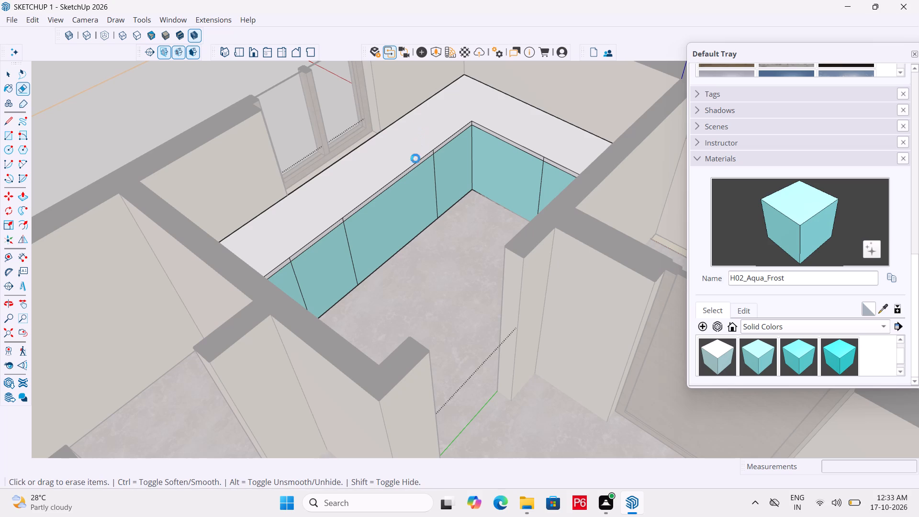
scroll(415, 158, down, 2)
middle_drag(430, 181, 315, 174)
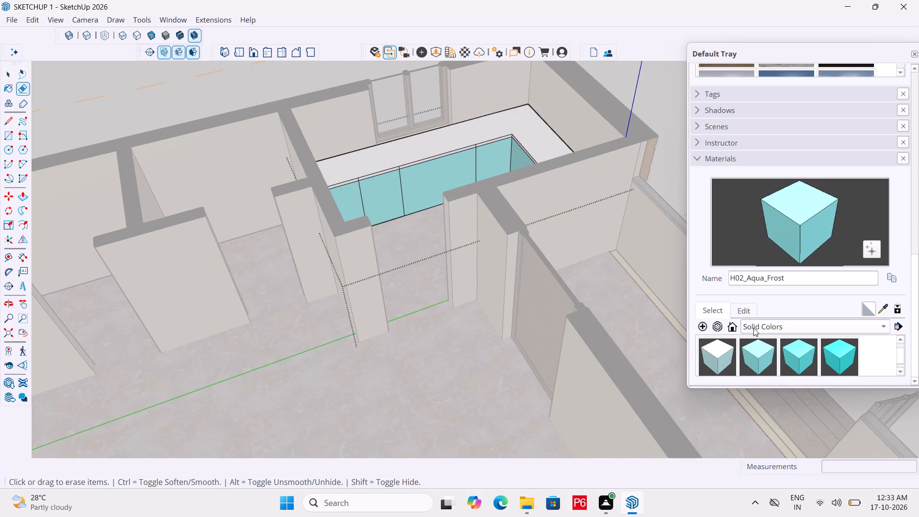
click(779, 328)
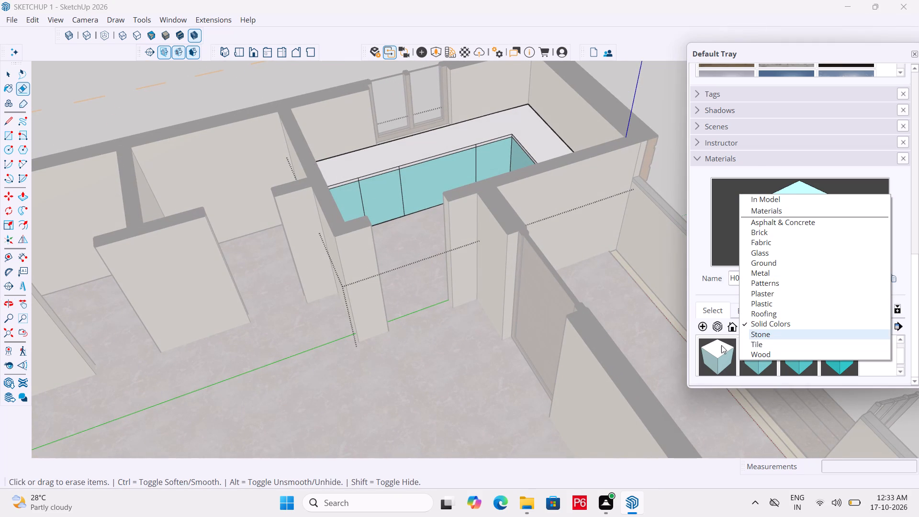
click(721, 345)
scroll(770, 342, down, 6)
scroll(793, 346, up, 2)
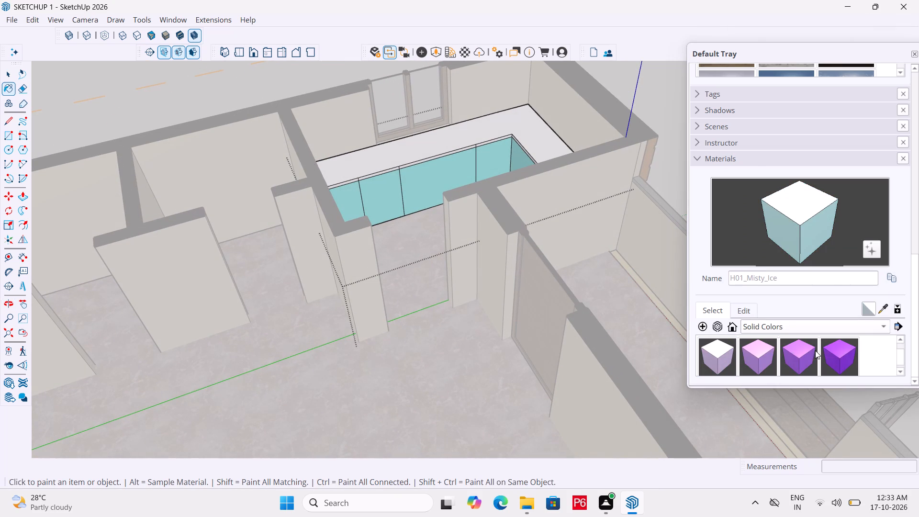
scroll(816, 350, up, 1)
scroll(835, 349, down, 14)
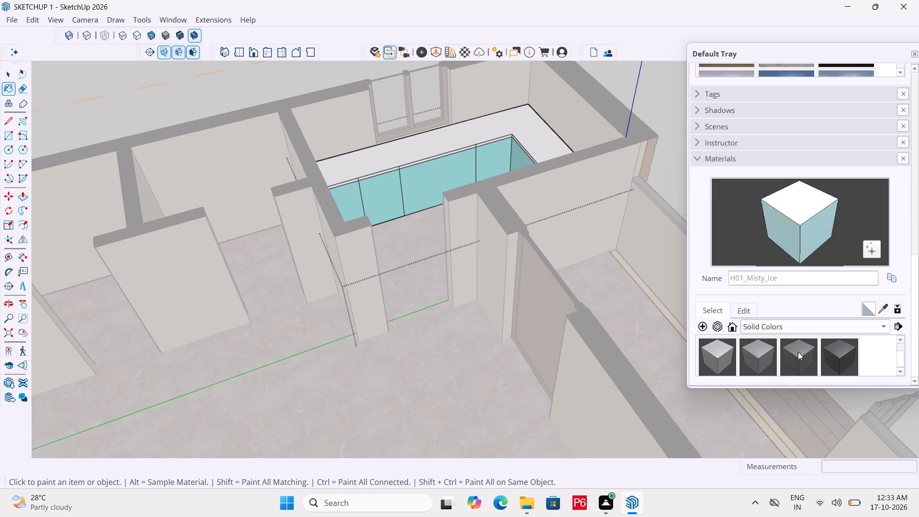
click(757, 356)
click(449, 138)
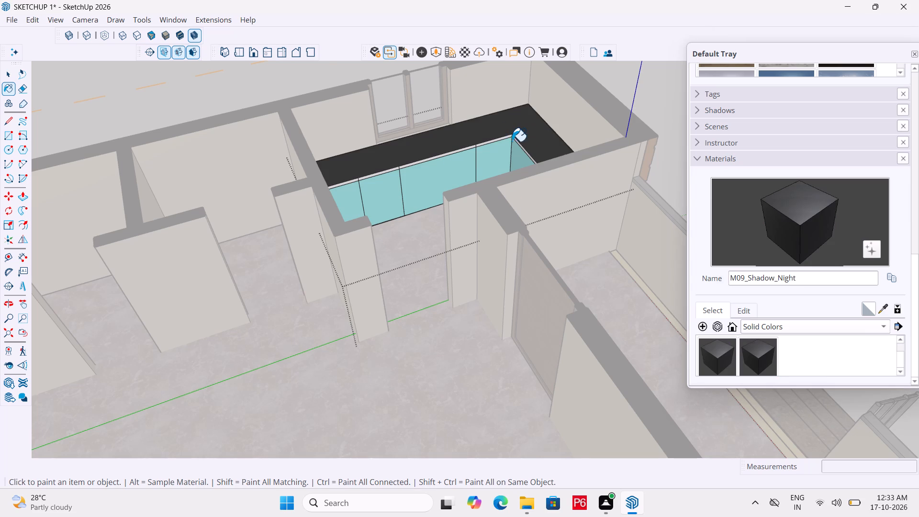
Paint the countertop's front edge strips along the window-wall run with the same M09_Shadow_Night color.
scroll(506, 141, up, 10)
click(497, 135)
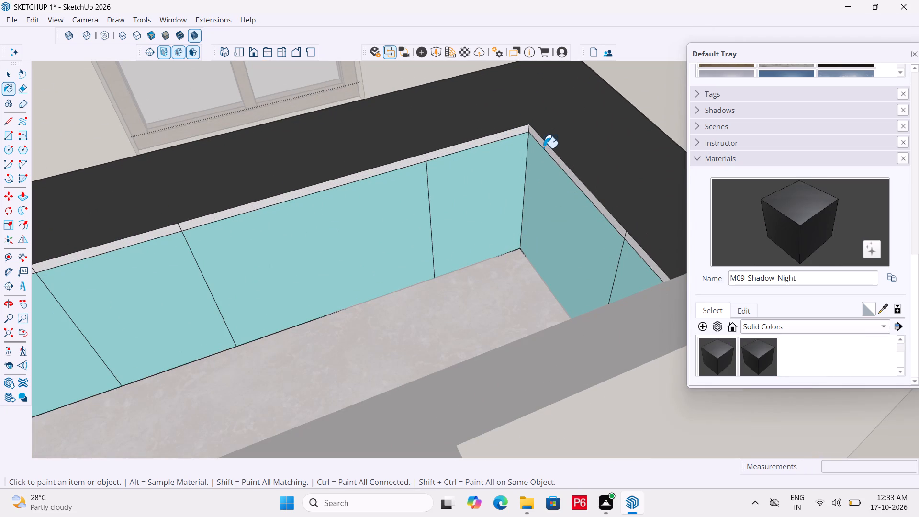
click(543, 148)
click(419, 158)
scroll(538, 131, down, 3)
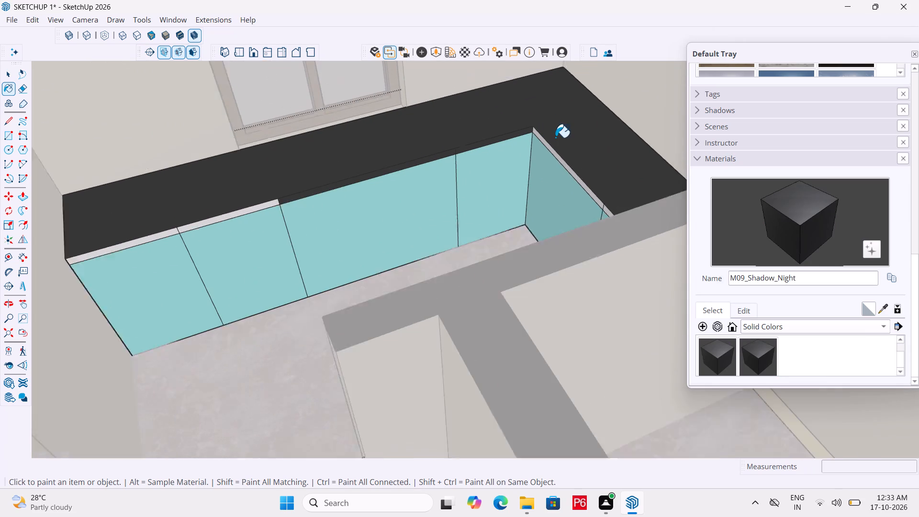
scroll(555, 137, down, 1)
scroll(257, 202, up, 6)
click(277, 202)
click(155, 235)
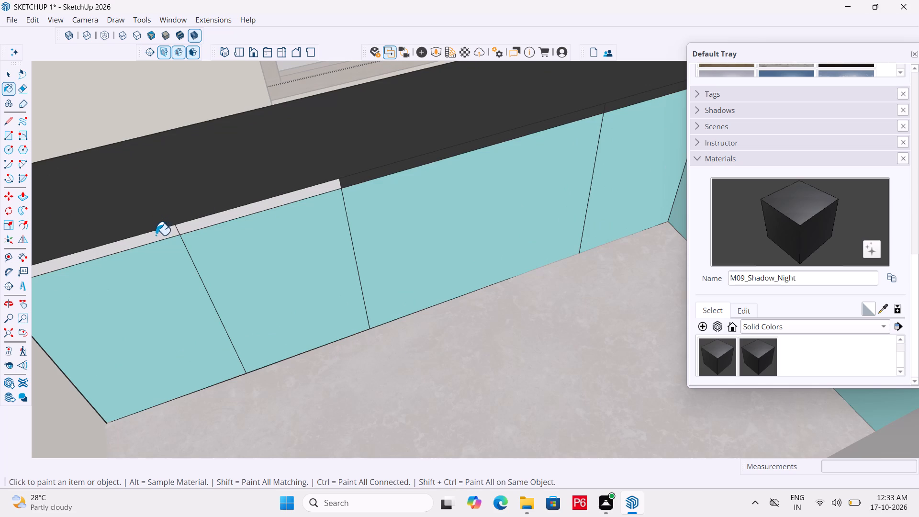
Paint the countertop's front edge strips along the end-wall run with M09_Shadow_Night.
scroll(432, 222, down, 6)
middle_drag(220, 214, 443, 241)
scroll(310, 215, down, 1)
scroll(556, 139, up, 5)
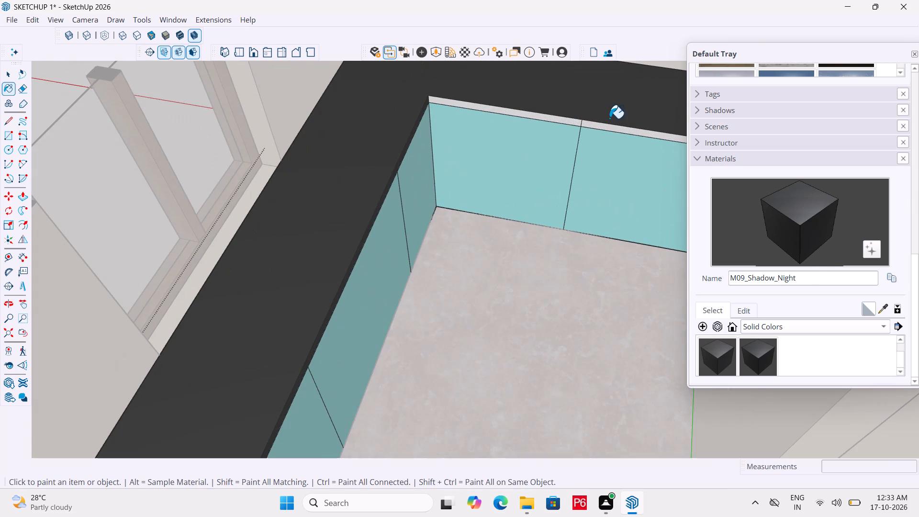
drag(567, 121, 572, 119)
click(596, 125)
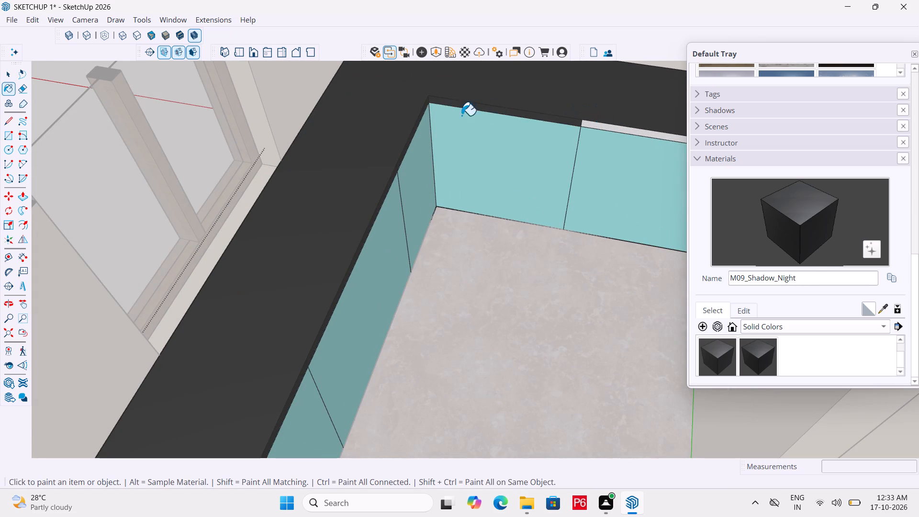
Save the model.
scroll(378, 129, down, 11)
key(ctrl+s)
ctrl+scroll(482, 186, down, 4)
key(ctrl+s)
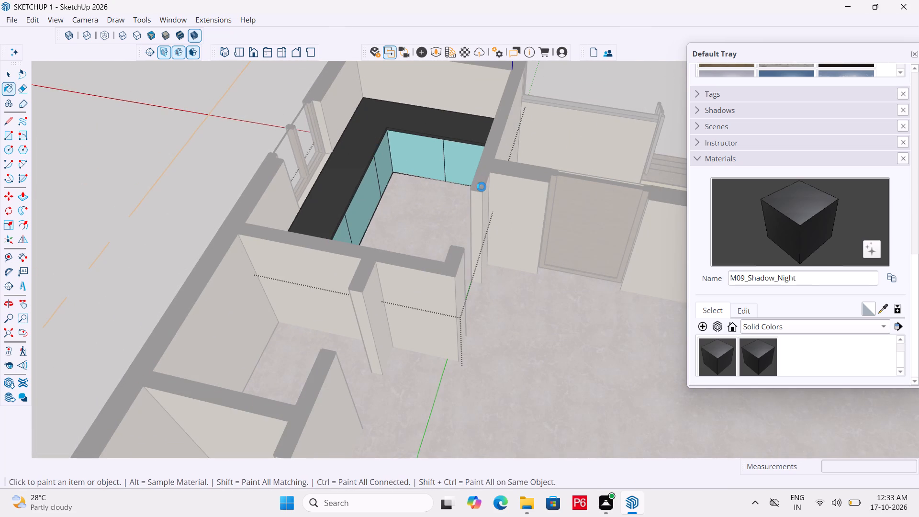
Exit group editing to return to the whole house model.
scroll(479, 199, down, 5)
middle_drag(534, 214, 0, 246)
middle_drag(411, 219, 325, 210)
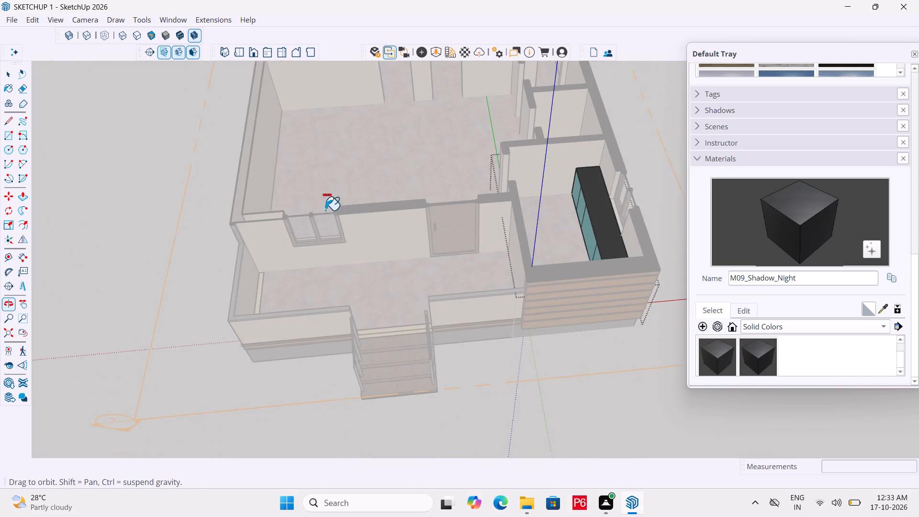
middle_drag(325, 210, 263, 211)
middle_drag(321, 212, 510, 135)
key(space)
click(622, 127)
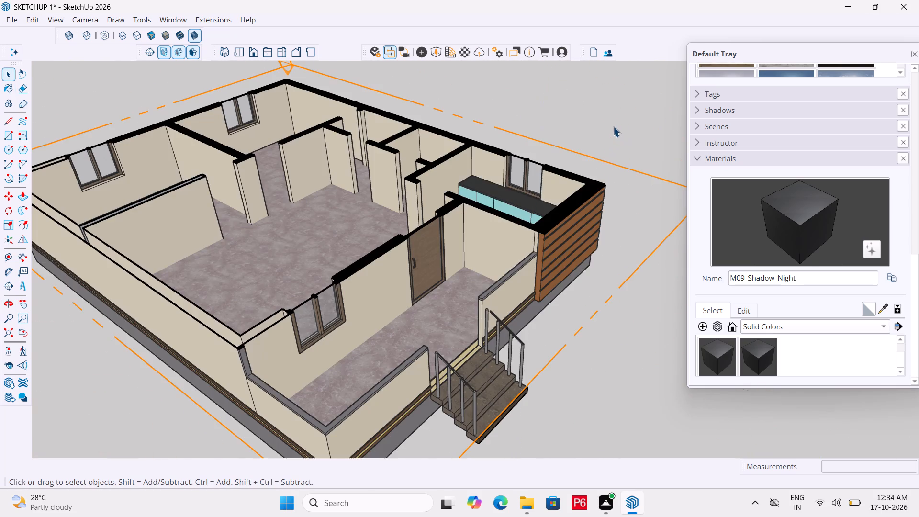
middle_drag(529, 194, 503, 220)
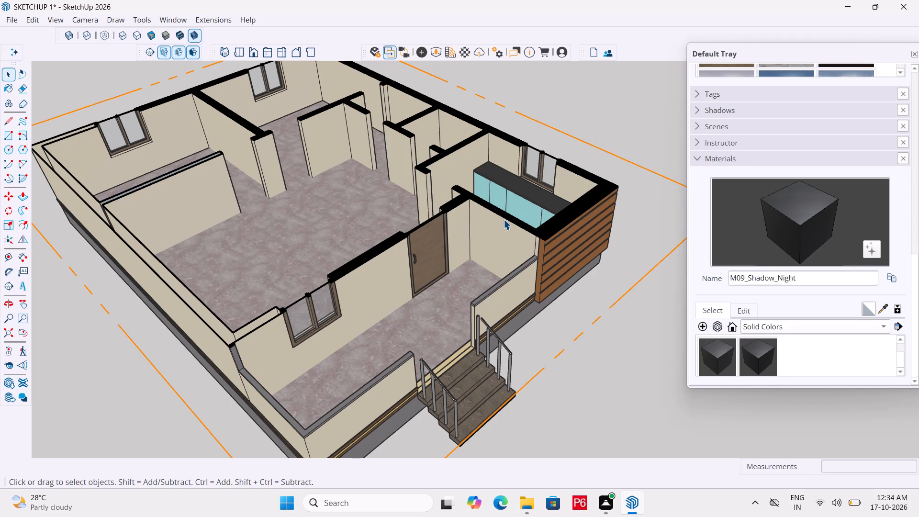
click(627, 330)
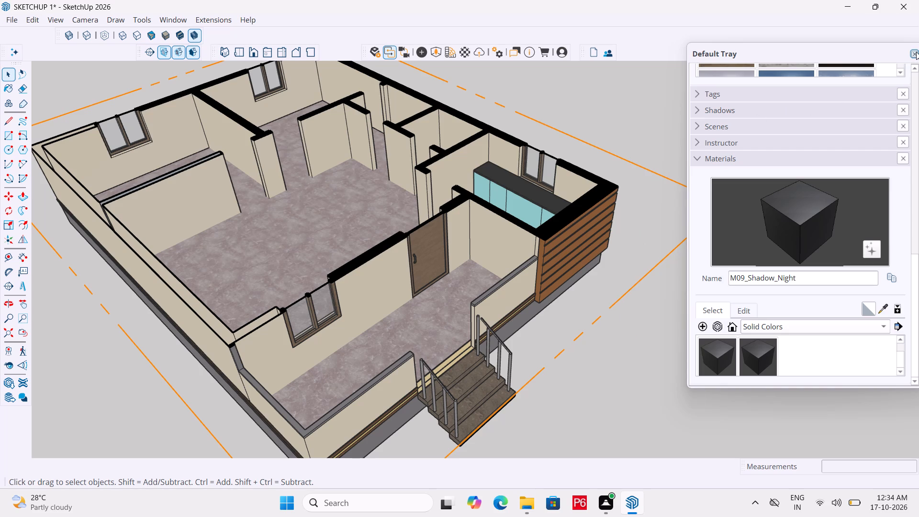
Close the Default Tray.
click(916, 52)
Open the SKETCHUP 1 plan image from the FILES folder and tile it beside the SketchUp window.
middle_drag(395, 267, 384, 434)
scroll(395, 267, down, 1)
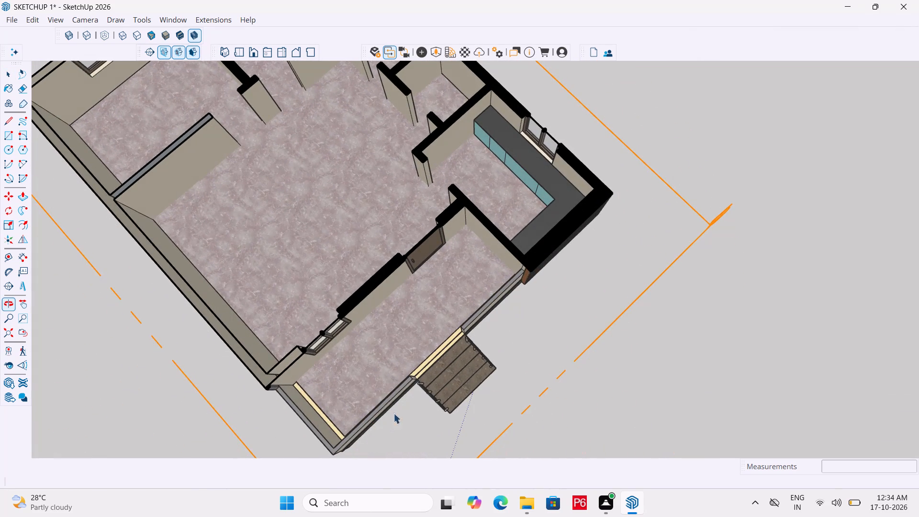
scroll(591, 296, down, 7)
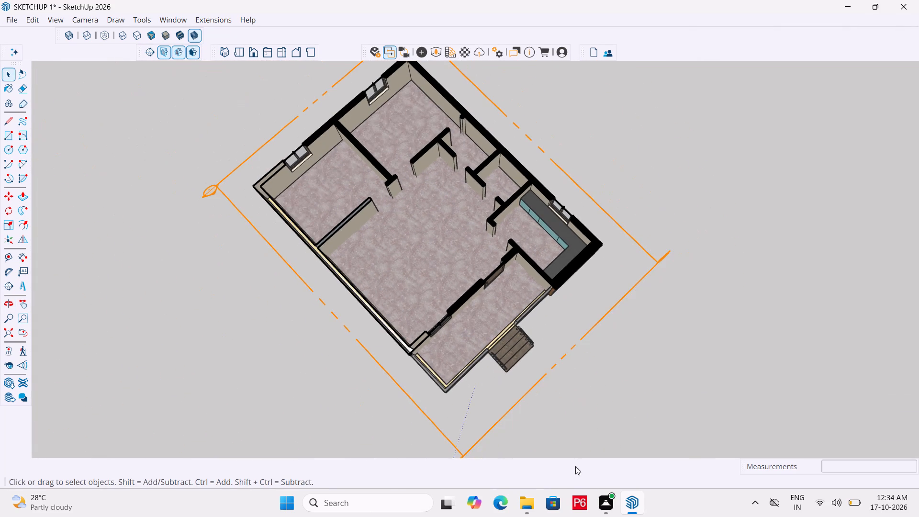
click(524, 506)
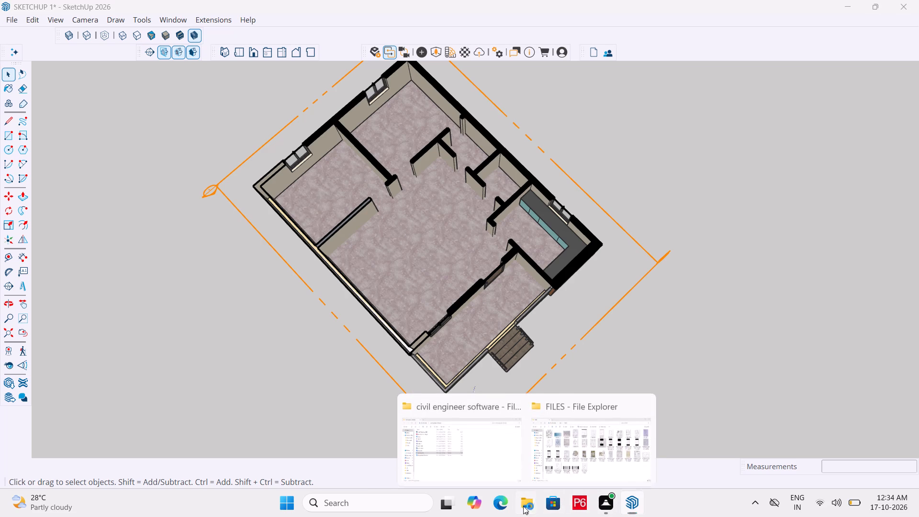
click(570, 440)
double_click(557, 204)
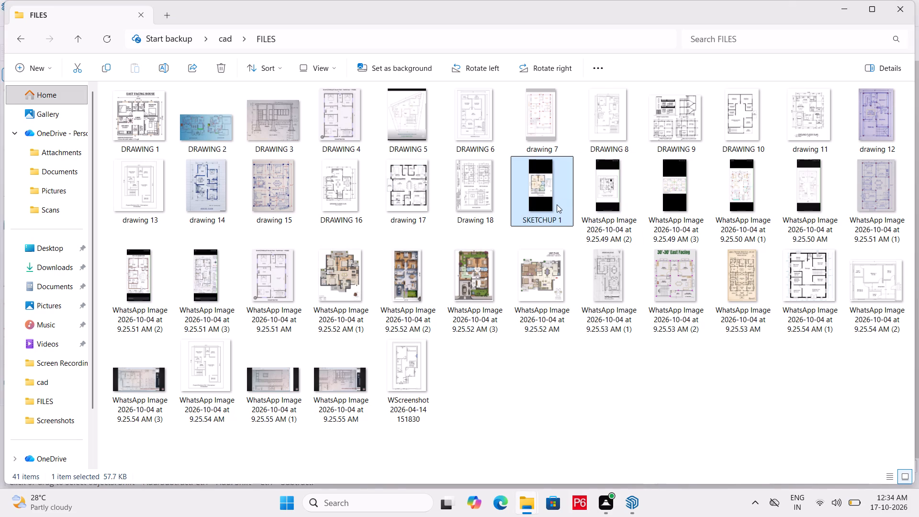
click(612, 507)
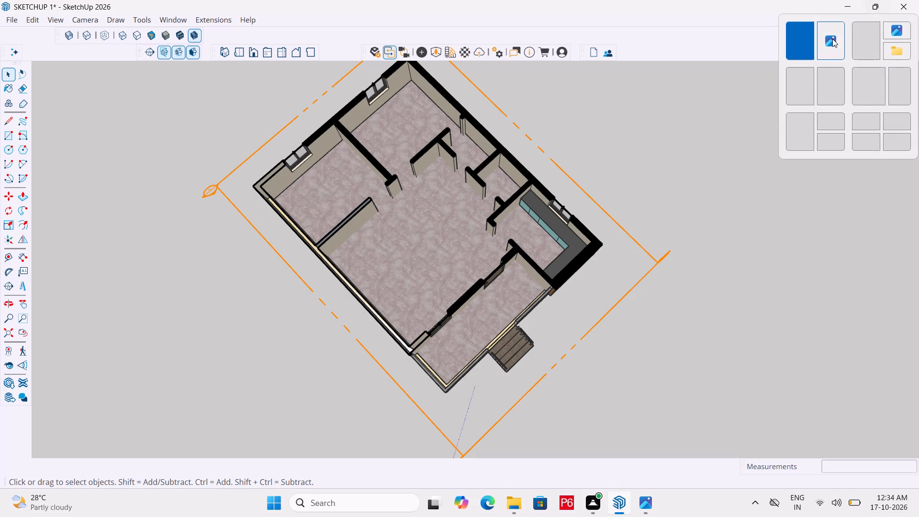
click(832, 39)
Widen the SketchUp window to about two thirds of the screen, keeping the SKETCHUP 1 plan beside it.
scroll(356, 277, down, 4)
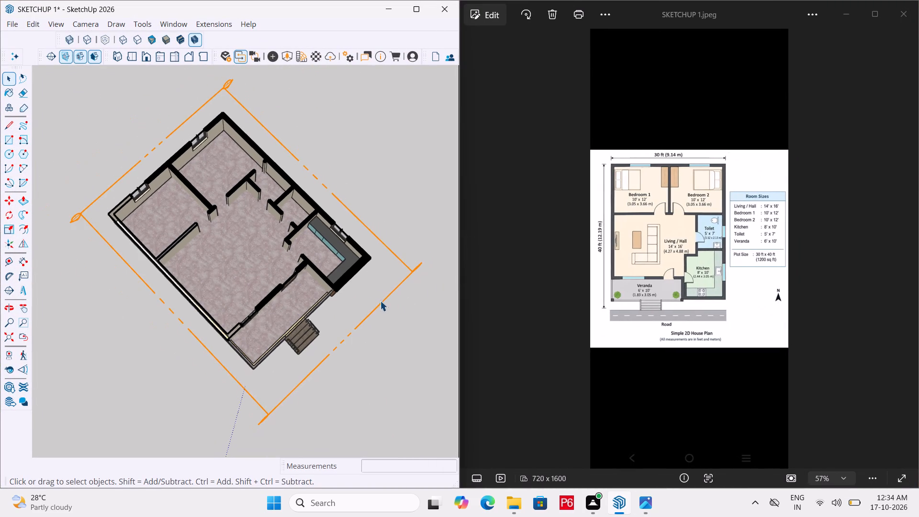
click(460, 180)
drag(460, 180, 502, 180)
drag(502, 180, 493, 180)
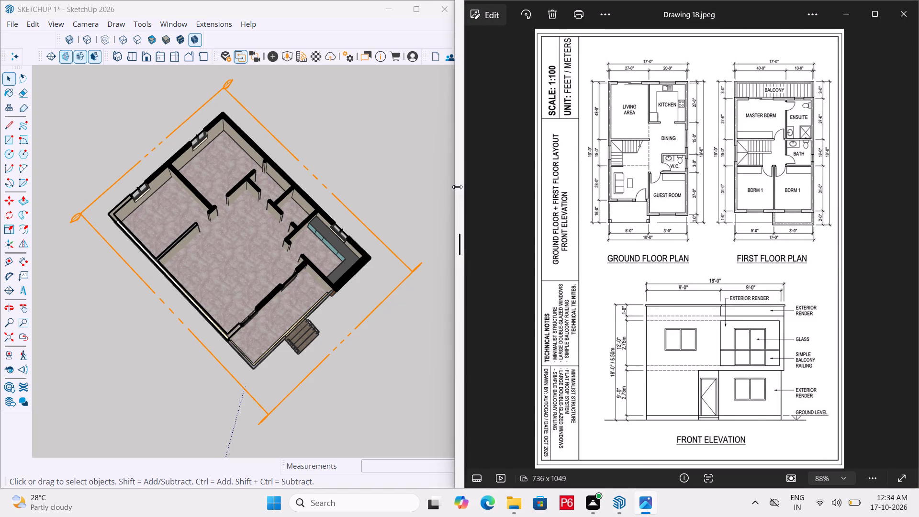
click(458, 186)
drag(458, 186, 492, 185)
drag(456, 186, 485, 186)
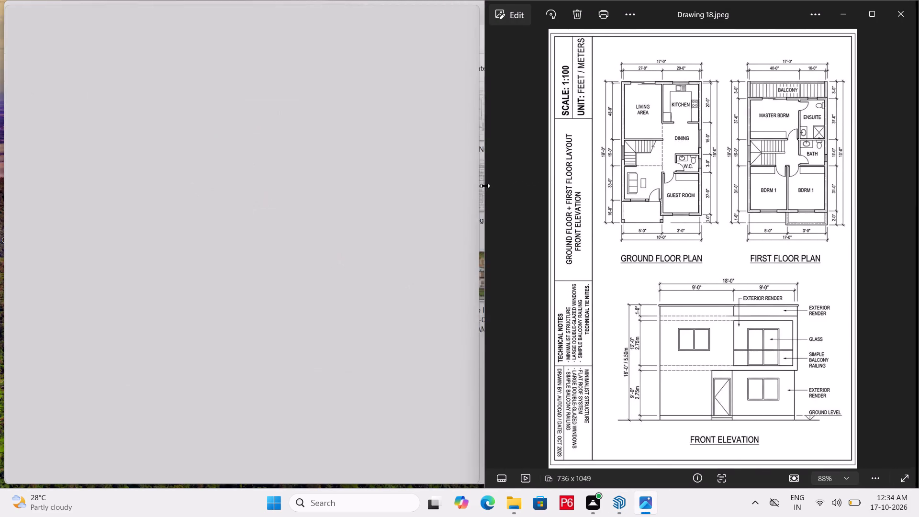
drag(485, 186, 863, 189)
double_click(906, 246)
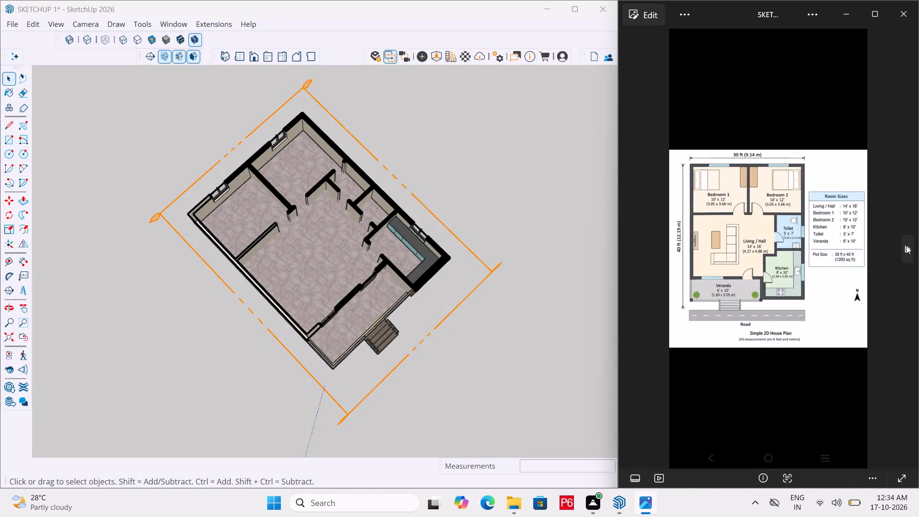
click(628, 248)
click(519, 214)
click(468, 147)
Save the house model in SketchUp.
scroll(314, 231, up, 3)
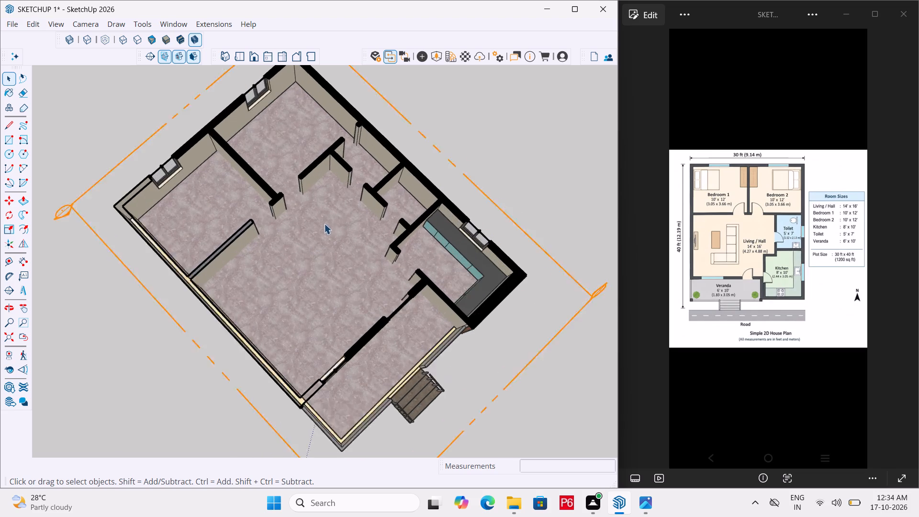
scroll(324, 224, up, 2)
scroll(457, 217, down, 1)
middle_drag(384, 252, 356, 112)
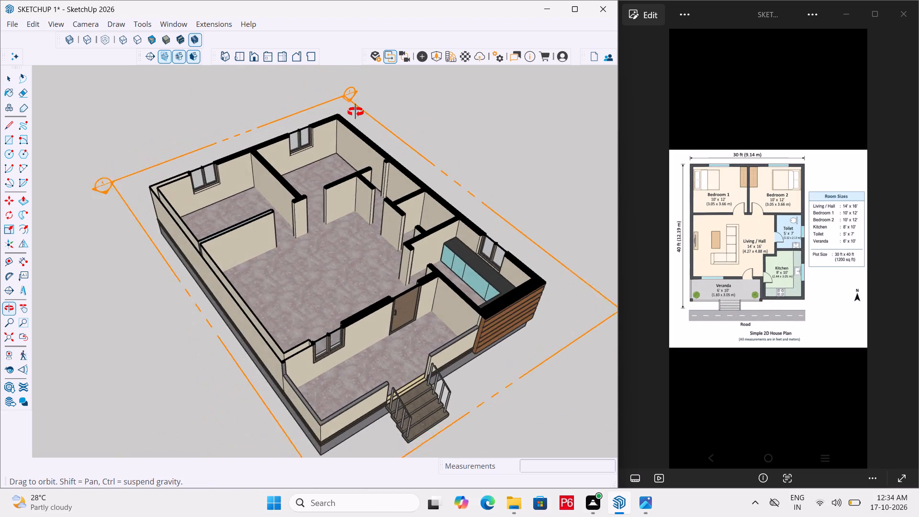
middle_drag(356, 112, 358, 112)
key(ctrl+s)
key(ctrl+s)
key(ctrl+s)
key(ctrl+s)
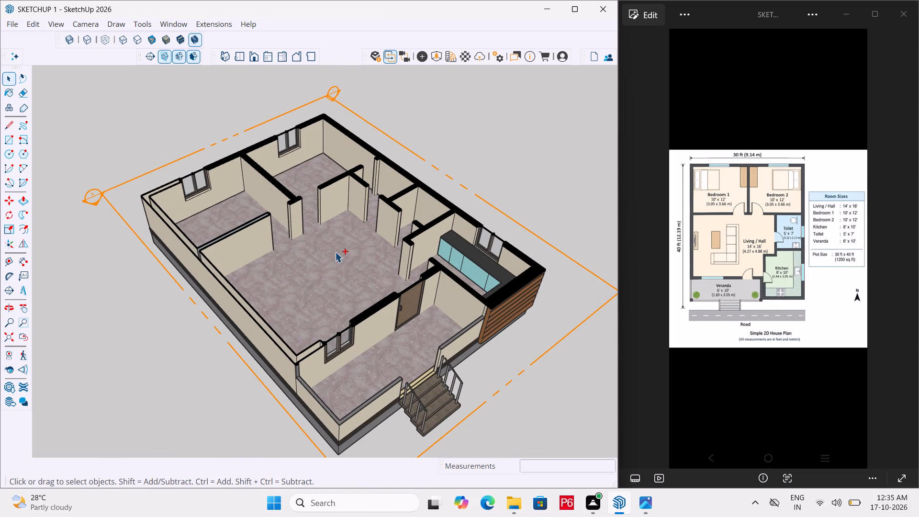
key(ctrl+s)
key(ctrl+s)
In top view, draw a small freehand rectangle on the living hall floor near the middle of the room.
middle_drag(329, 271, 220, 312)
scroll(232, 308, up, 2)
middle_drag(244, 302, 329, 274)
scroll(302, 266, up, 4)
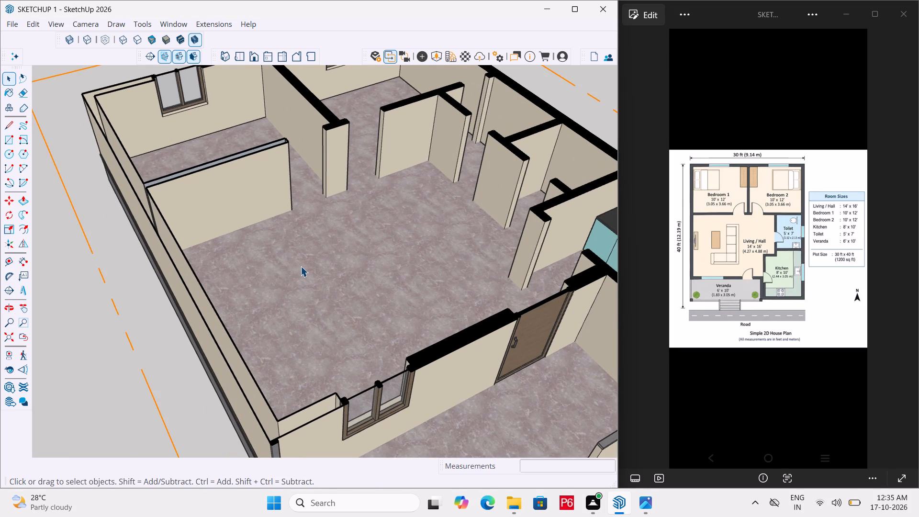
key(r)
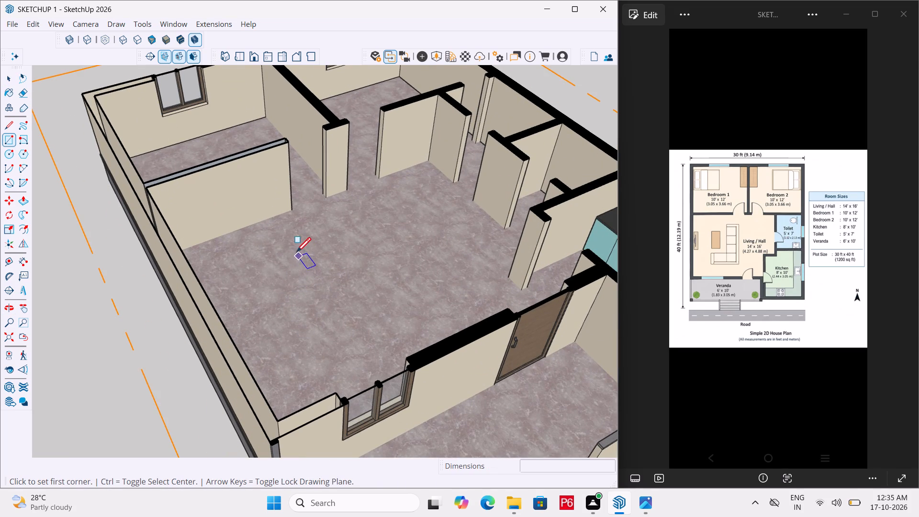
middle_drag(329, 253, 186, 388)
scroll(252, 267, down, 2)
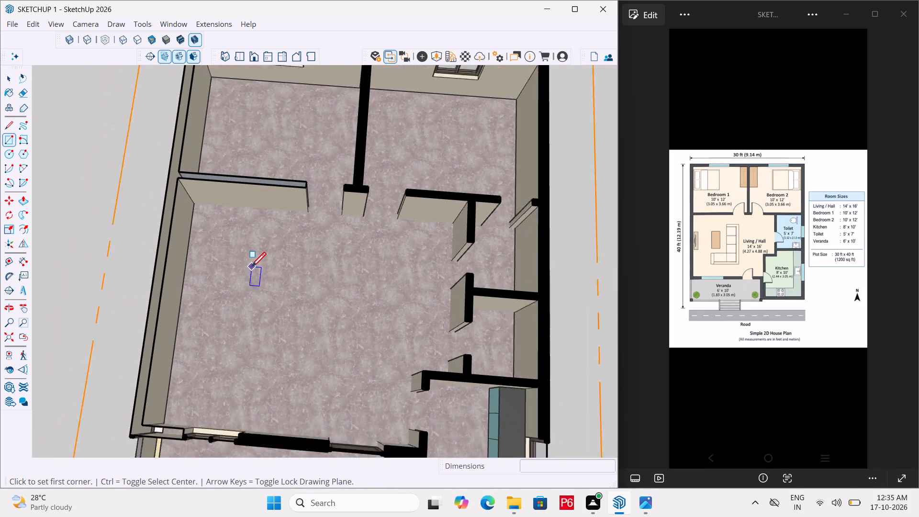
scroll(251, 269, down, 2)
click(239, 59)
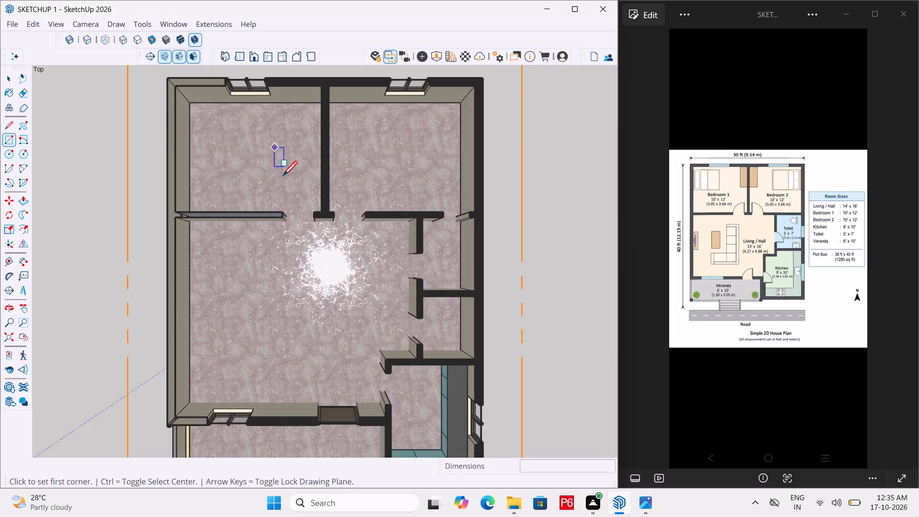
scroll(271, 265, up, 2)
scroll(291, 233, down, 2)
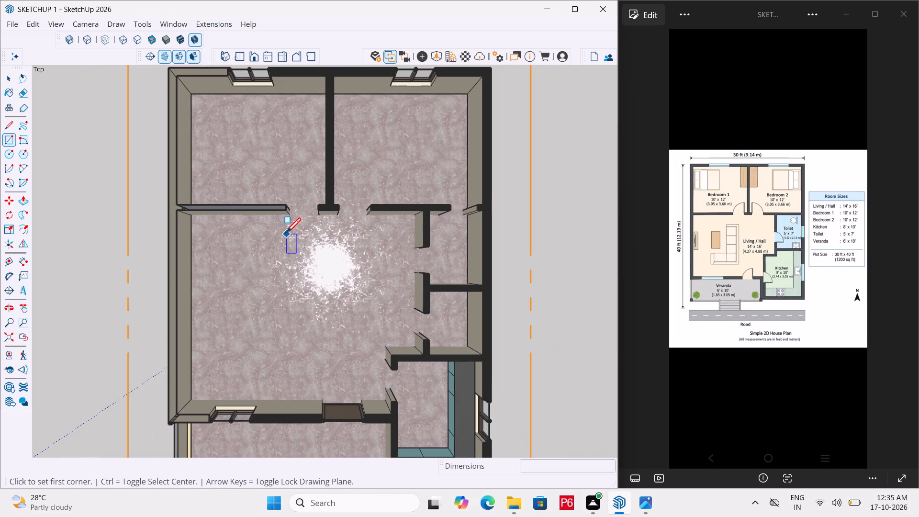
click(281, 259)
click(310, 282)
key(space)
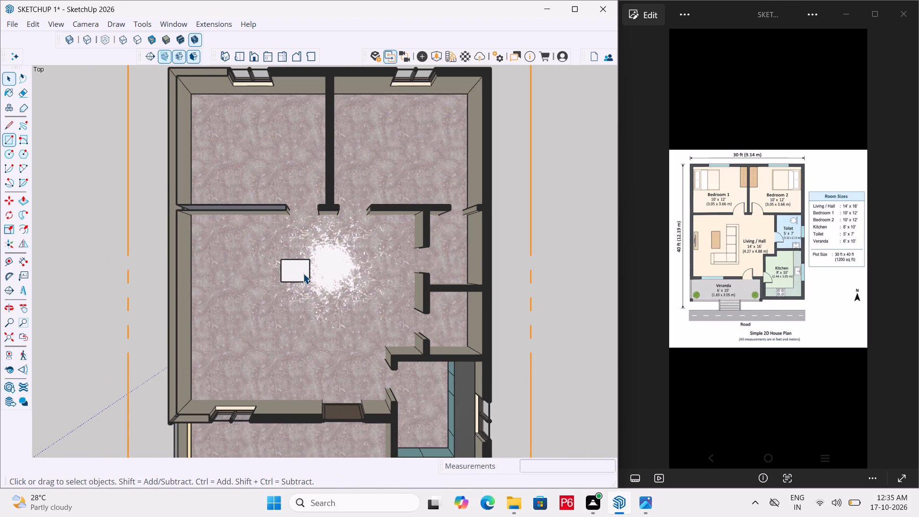
Make the small rectangle on the living hall floor, including its edges, into a group.
double_click(303, 273)
right_click(303, 273)
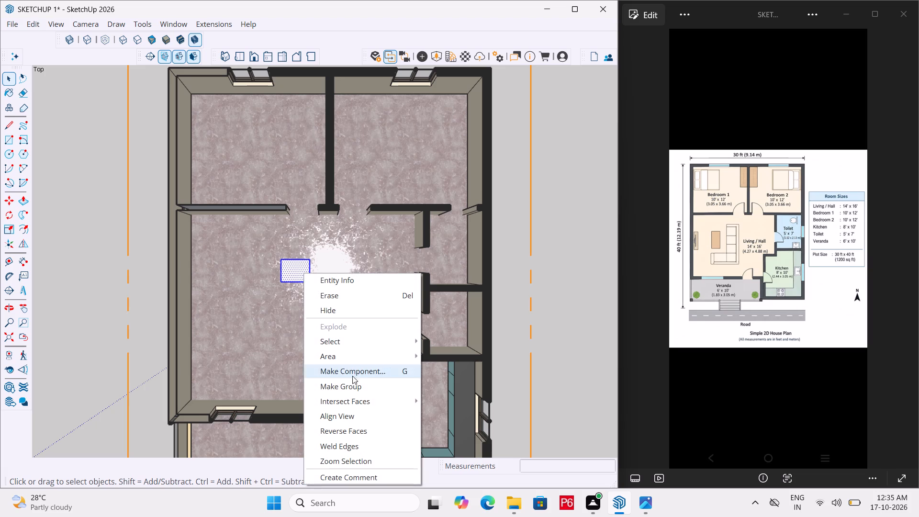
click(355, 385)
Inside the new group, extrude the rectangle upward 2' into a box, and leave group editing.
double_click(295, 274)
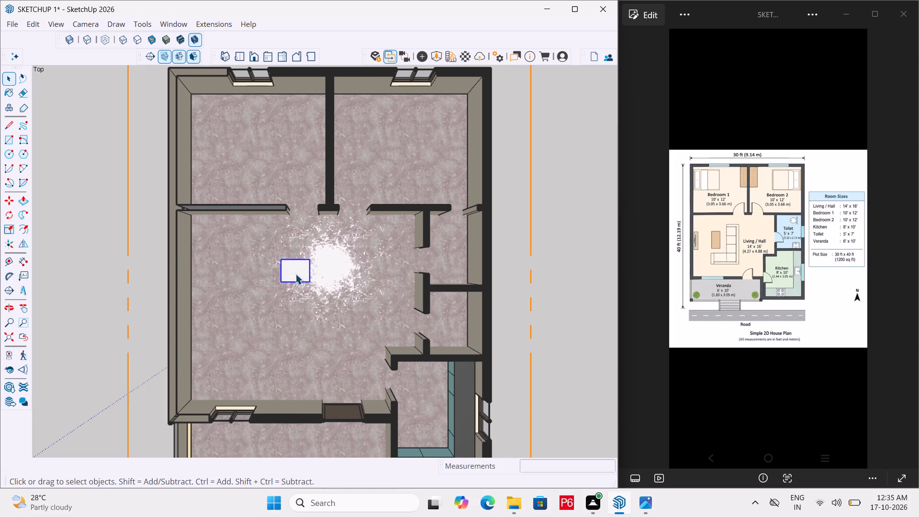
click(295, 272)
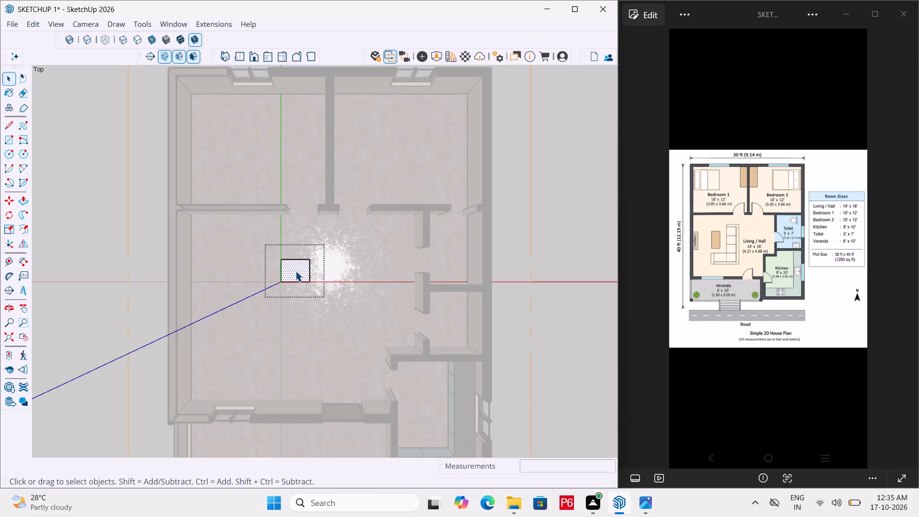
key(o)
text(PP)
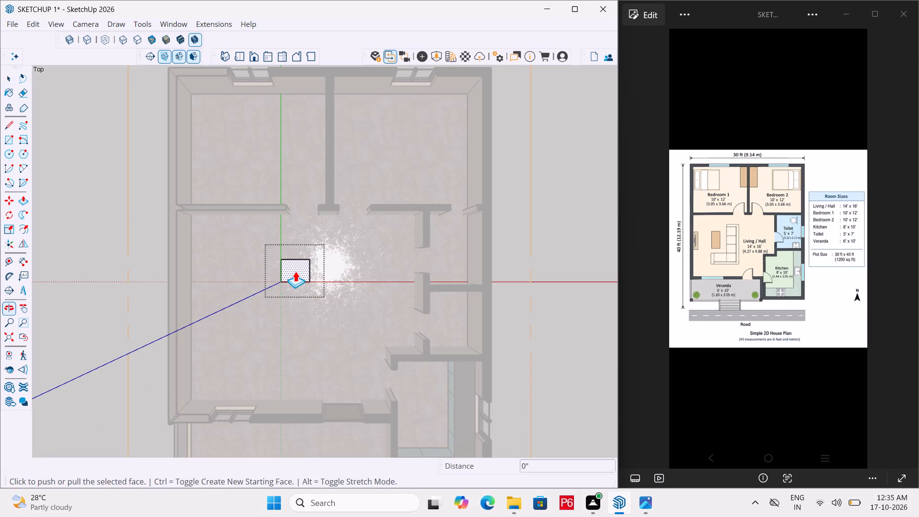
click(295, 271)
middle_drag(254, 299, 474, 146)
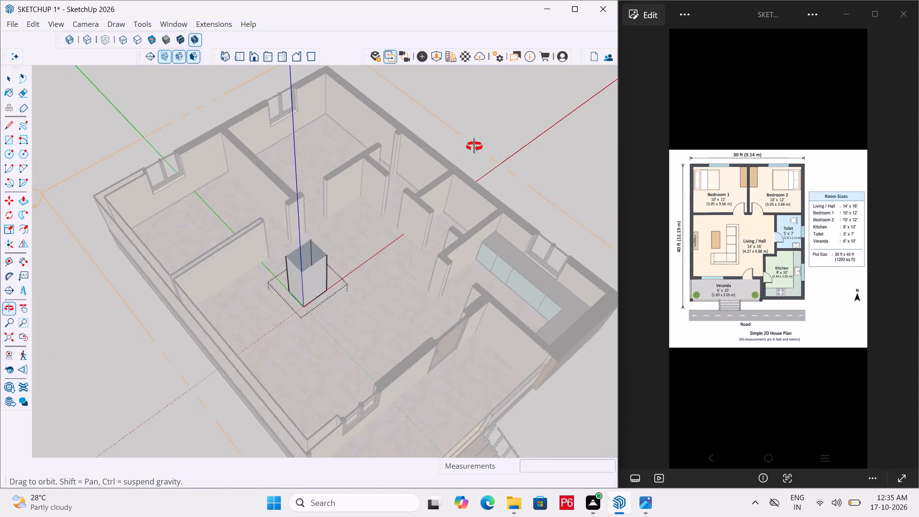
middle_drag(474, 146, 473, 142)
scroll(304, 281, up, 2)
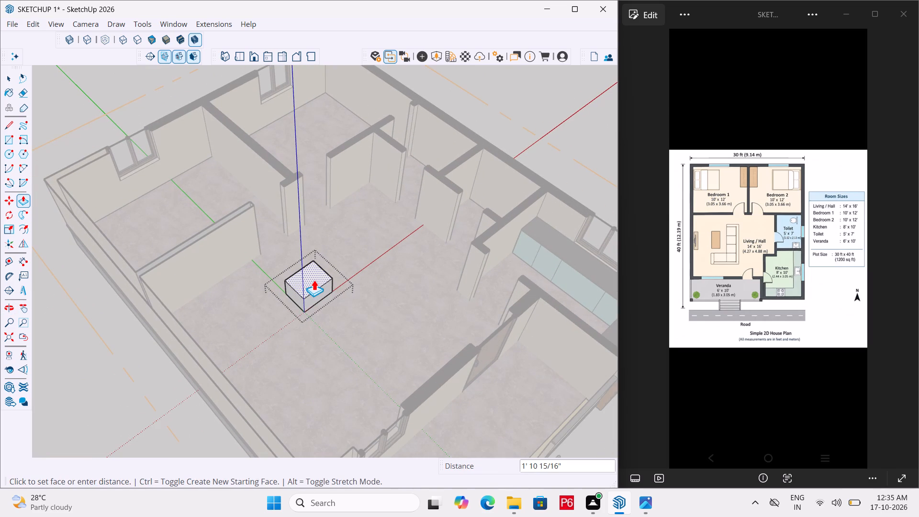
key(2)
key(apostrophe)
key(Return)
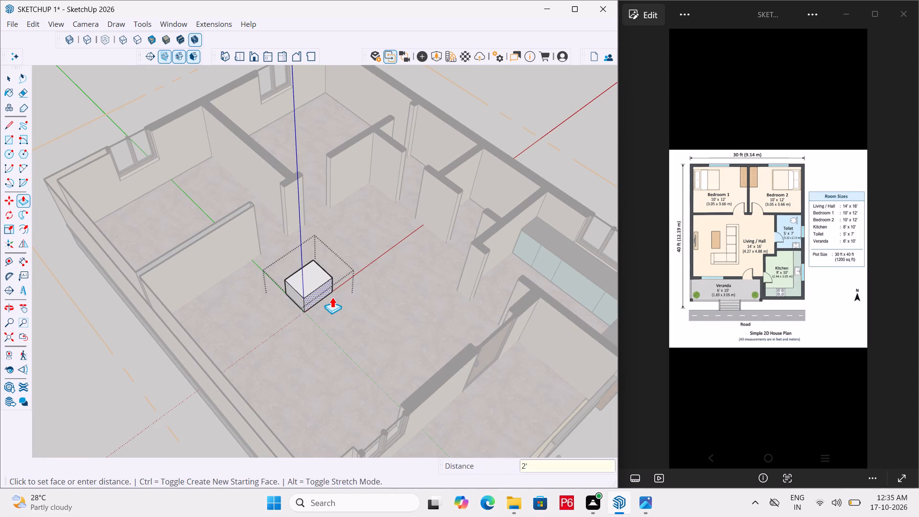
key(space)
scroll(319, 298, up, 3)
key(space)
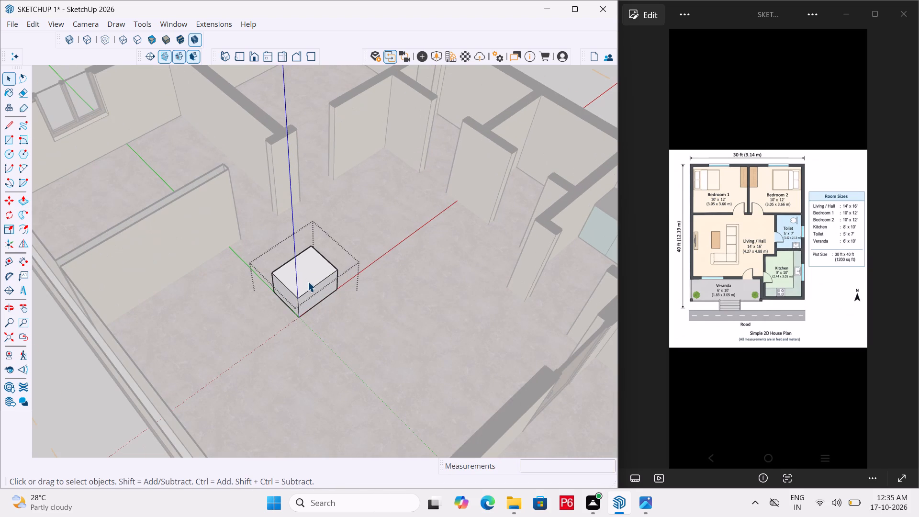
click(308, 295)
key(space)
click(73, 377)
click(61, 375)
scroll(214, 326, down, 5)
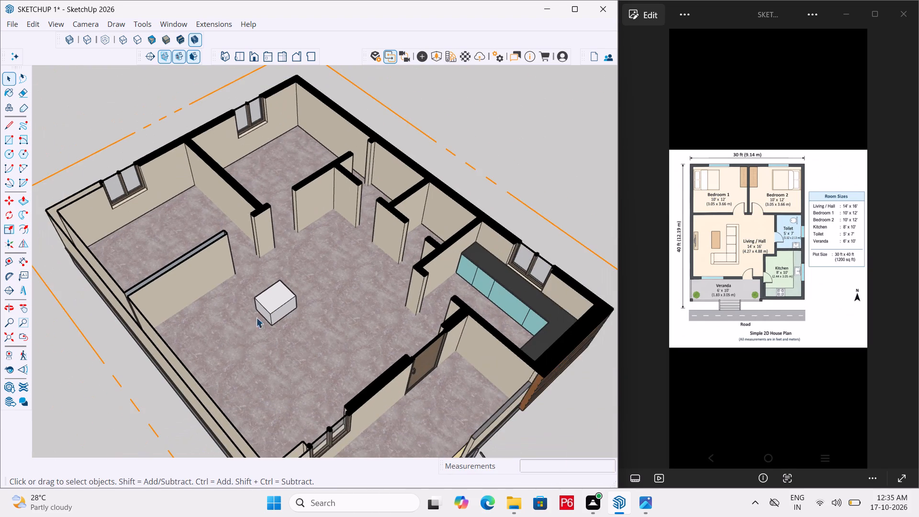
Select the grouped box on the living hall floor.
scroll(275, 313, up, 4)
click(279, 311)
scroll(278, 311, up, 2)
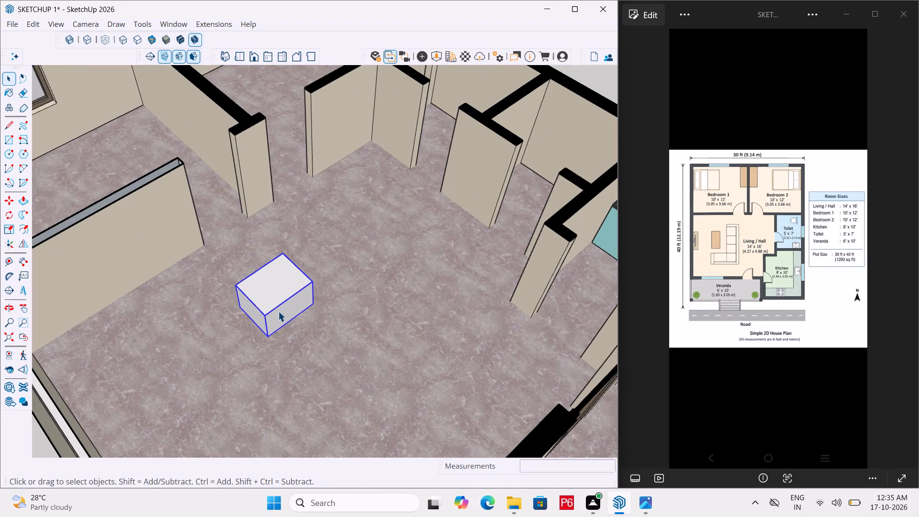
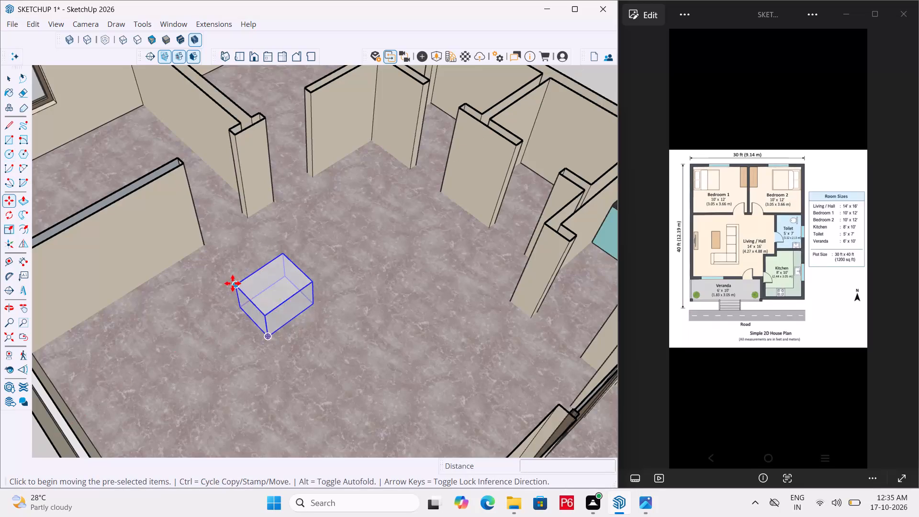
Copy the grouped box twice along the green axis, forming a straight row of three touching boxes on the living hall floor.
click(233, 283)
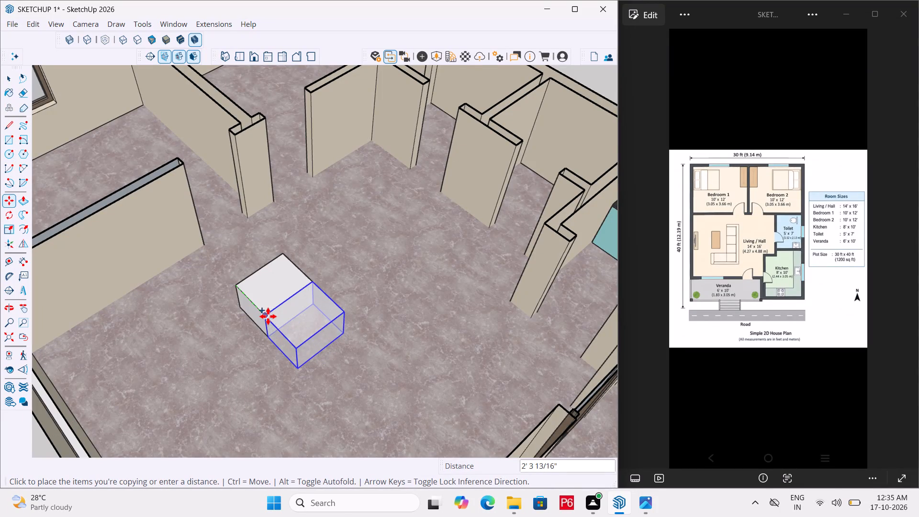
click(268, 316)
double_click(268, 316)
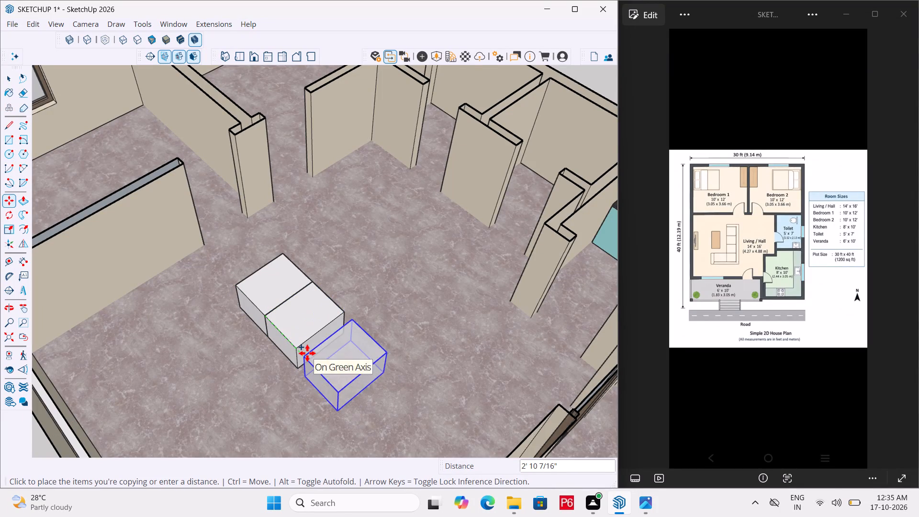
drag(296, 348, 329, 320)
Inside the original box's group, extrude its outer end face about 4 7/8" as a separate armrest strip.
scroll(384, 316, down, 2)
middle_drag(384, 317, 214, 217)
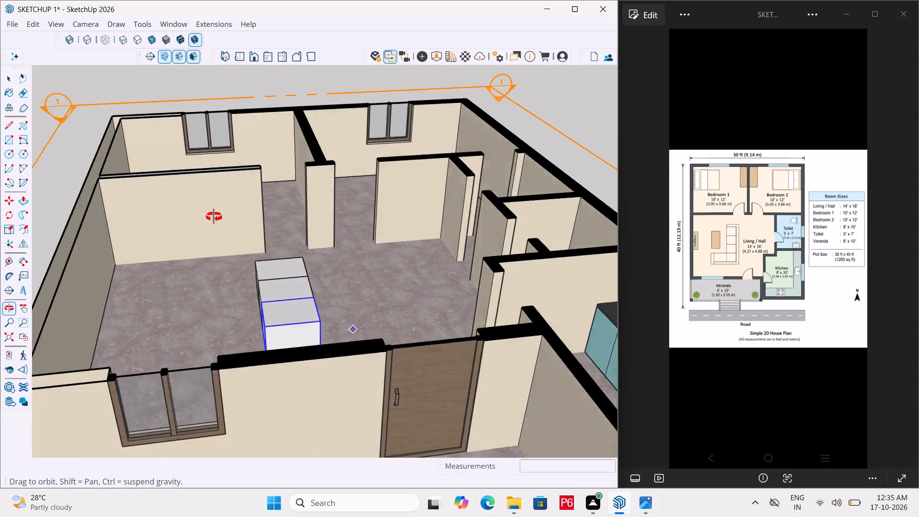
middle_drag(214, 217, 350, 278)
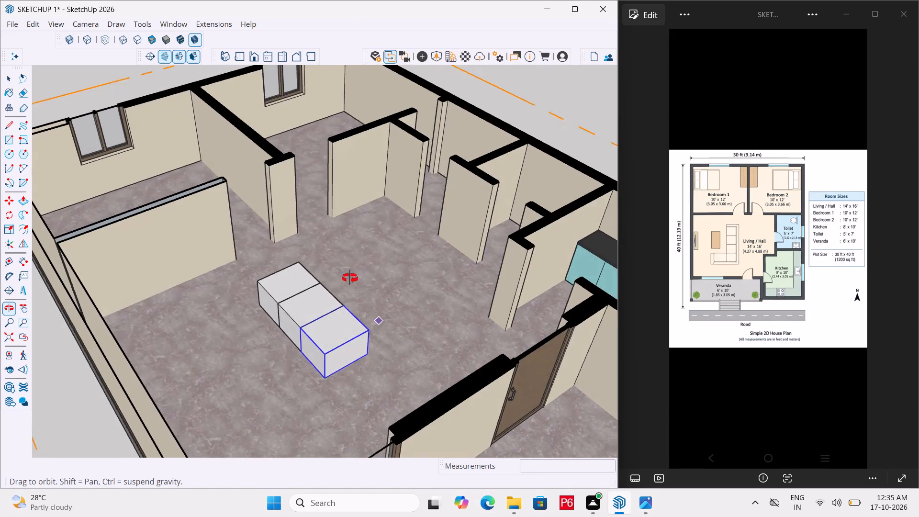
middle_drag(350, 278, 438, 363)
middle_drag(304, 316, 619, 307)
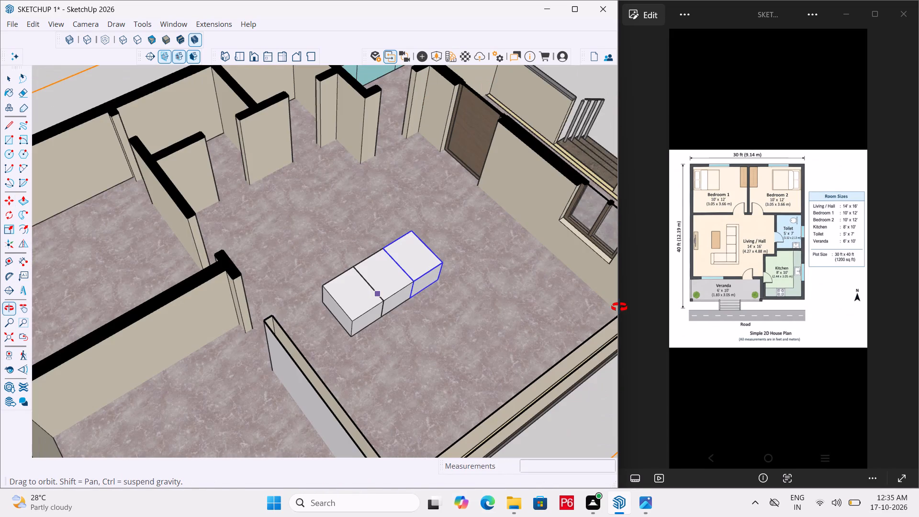
middle_drag(619, 307, 620, 306)
scroll(404, 311, up, 4)
key(space)
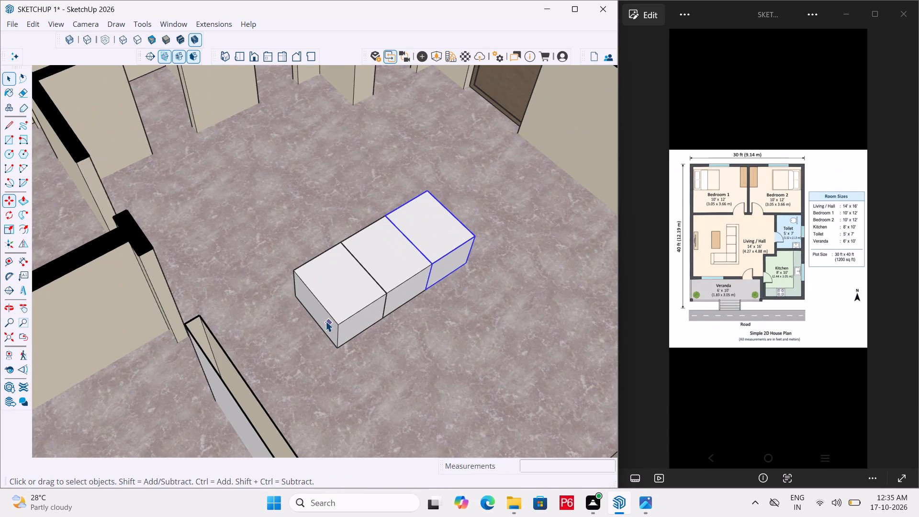
double_click(325, 321)
click(322, 320)
key(p)
click(322, 320)
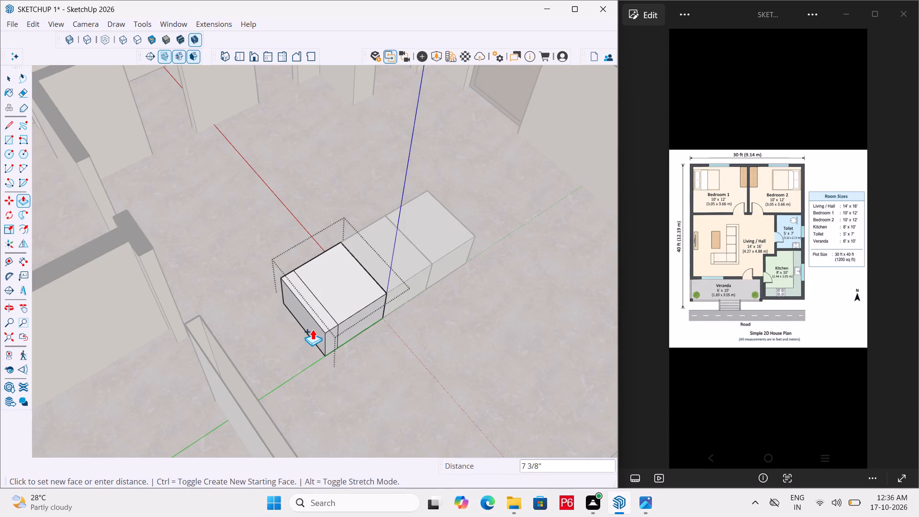
click(315, 327)
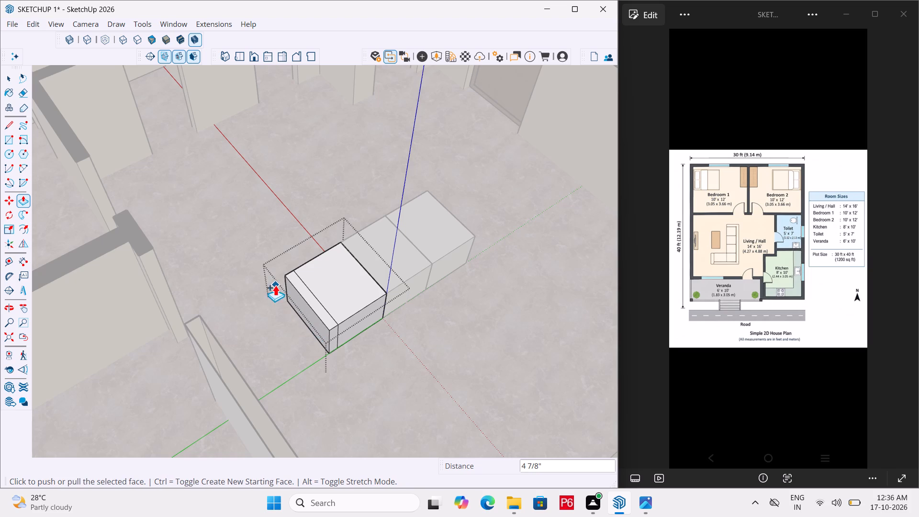
Extrude the armrest strip's back end face about 4 7/16" beyond the boxes as a separate corner block.
middle_drag(274, 285, 871, 318)
scroll(431, 284, up, 4)
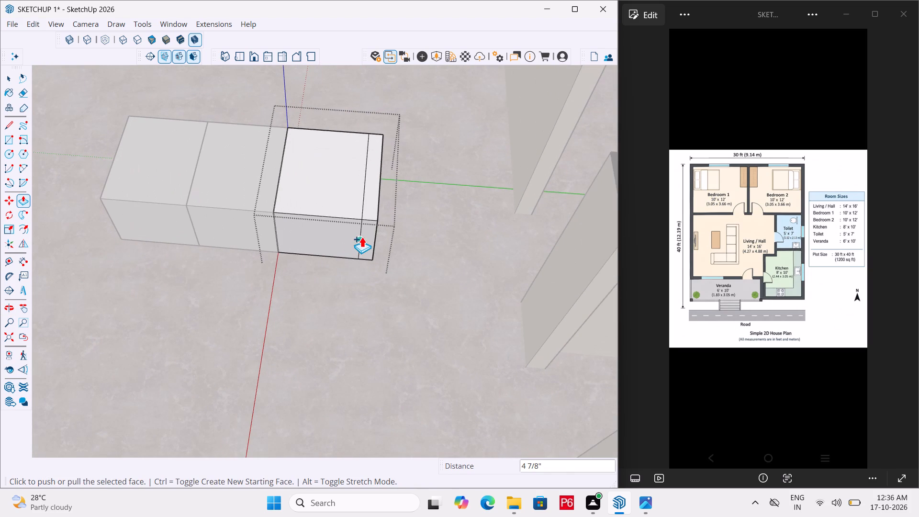
scroll(369, 238, up, 3)
key(space)
double_click(369, 237)
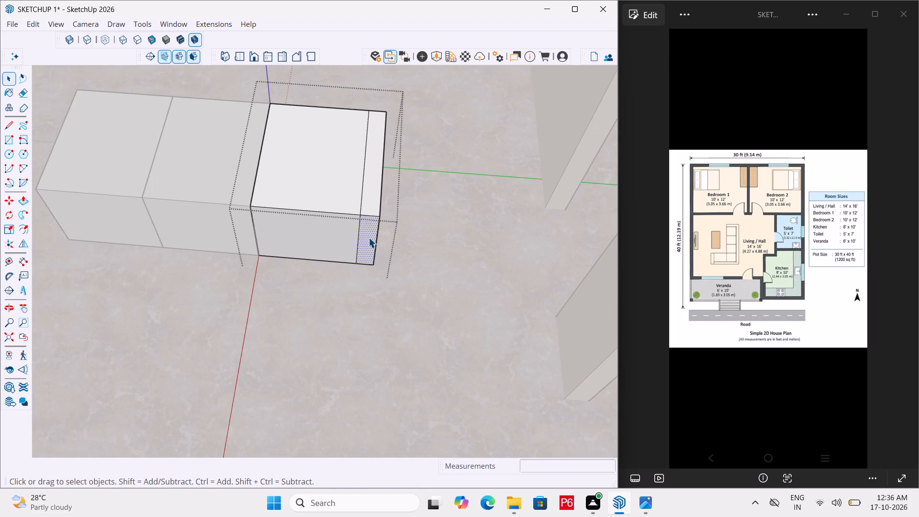
key(p)
click(369, 237)
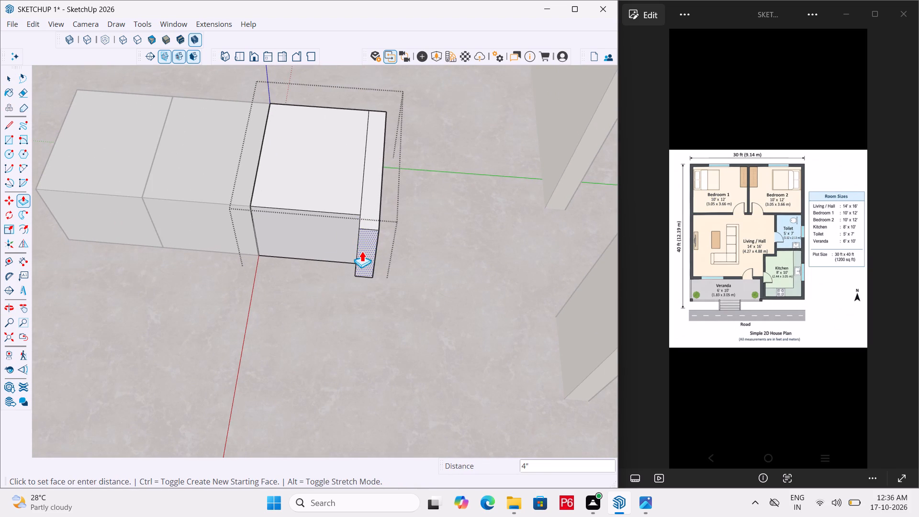
click(362, 251)
middle_drag(314, 258, 513, 259)
scroll(398, 230, up, 4)
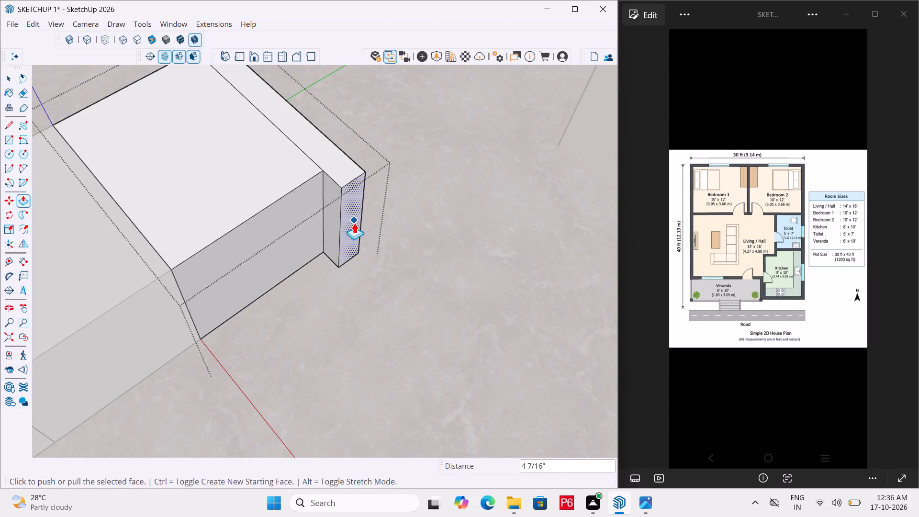
click(355, 225)
click(310, 222)
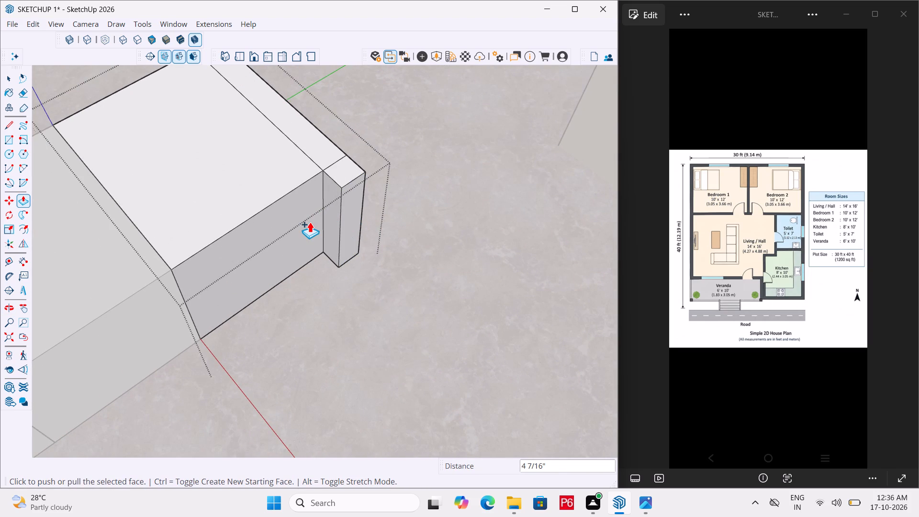
Extrude the corner block's inner side face along the back of all three boxes to the row's far end, forming the backrest.
key(space)
click(329, 225)
key(p)
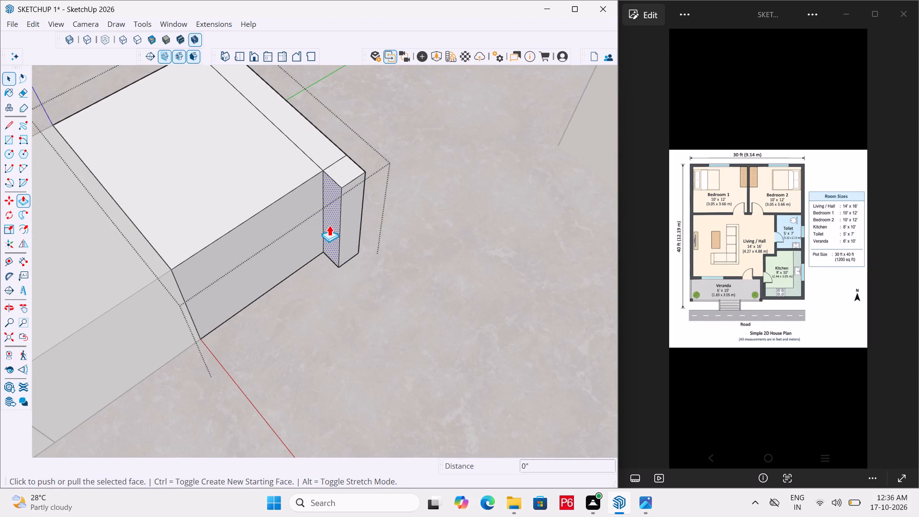
click(329, 225)
scroll(406, 288, down, 6)
scroll(472, 263, down, 4)
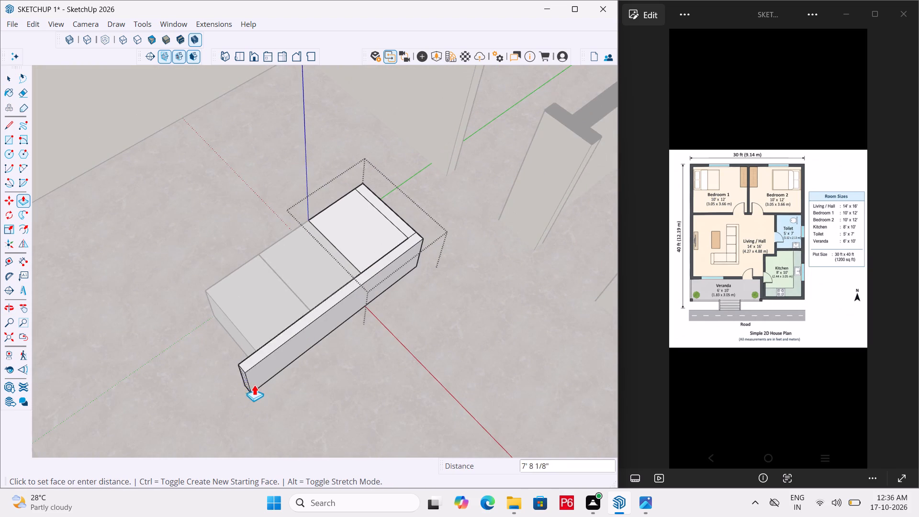
scroll(262, 371, up, 3)
click(237, 336)
Extrude the backrest's far end face about 4 1/4" past the third box as a separate corner block.
middle_drag(193, 340, 549, 356)
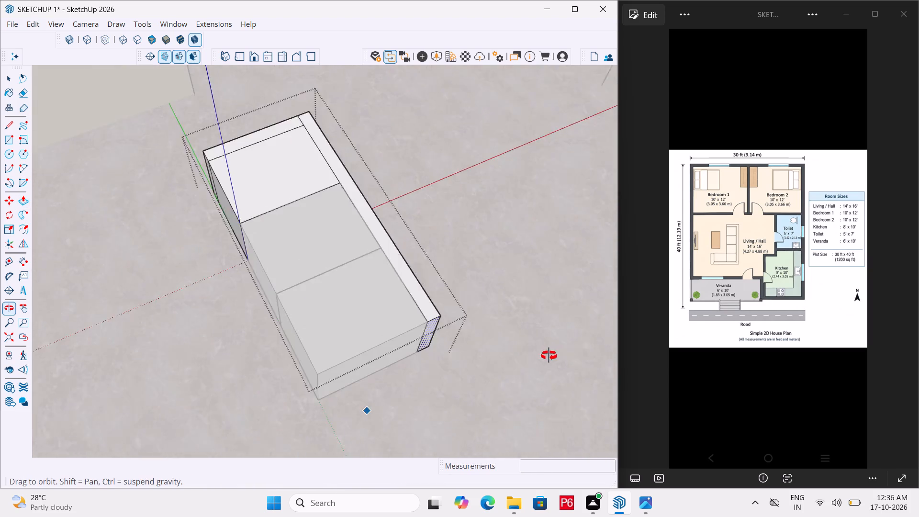
middle_drag(549, 356, 549, 354)
scroll(461, 344, up, 4)
click(427, 316)
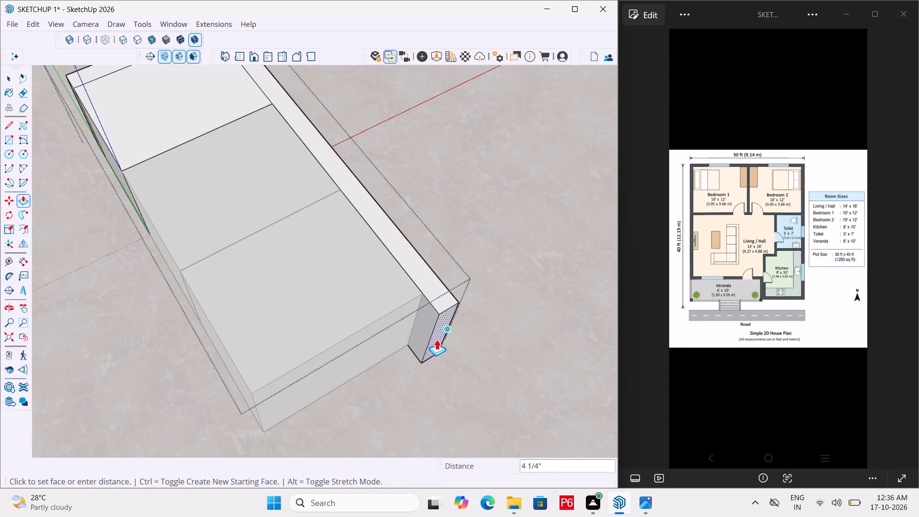
click(437, 339)
Extrude the new corner block's inner face about 2' 11 9/16" along the third box's end as the second armrest, and save the model.
key(space)
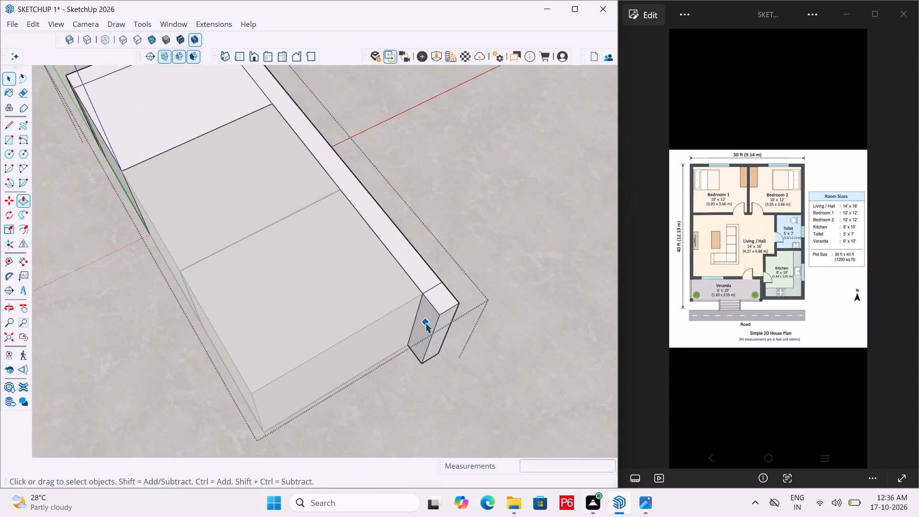
click(425, 323)
key(p)
click(425, 323)
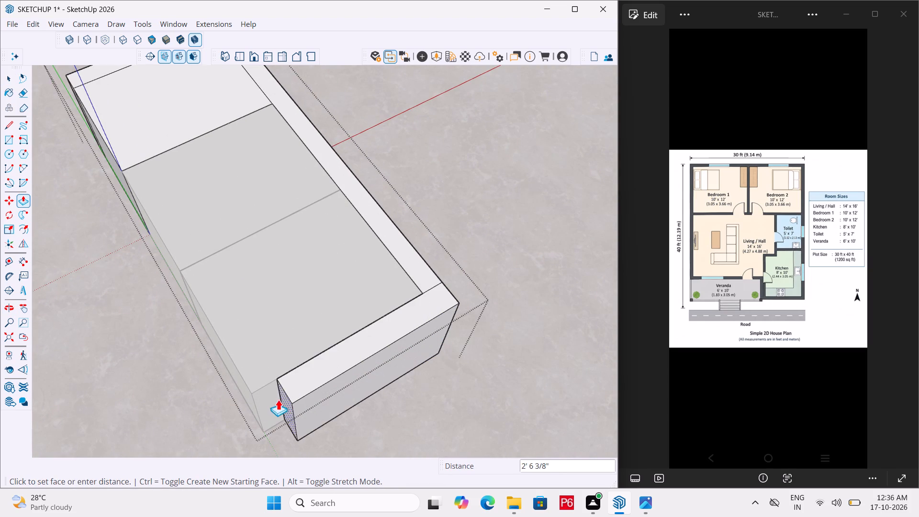
click(238, 373)
scroll(297, 344, down, 4)
scroll(335, 330, down, 4)
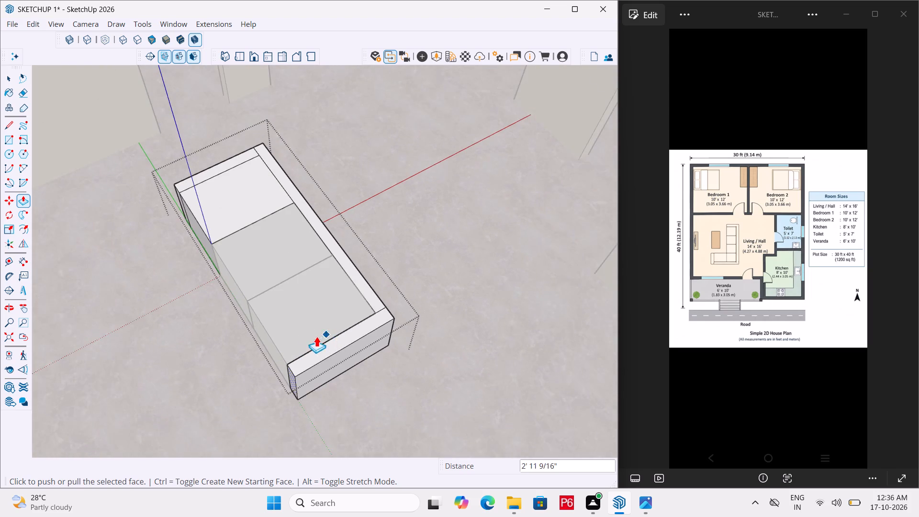
middle_drag(312, 337, 370, 269)
key(ctrl+s)
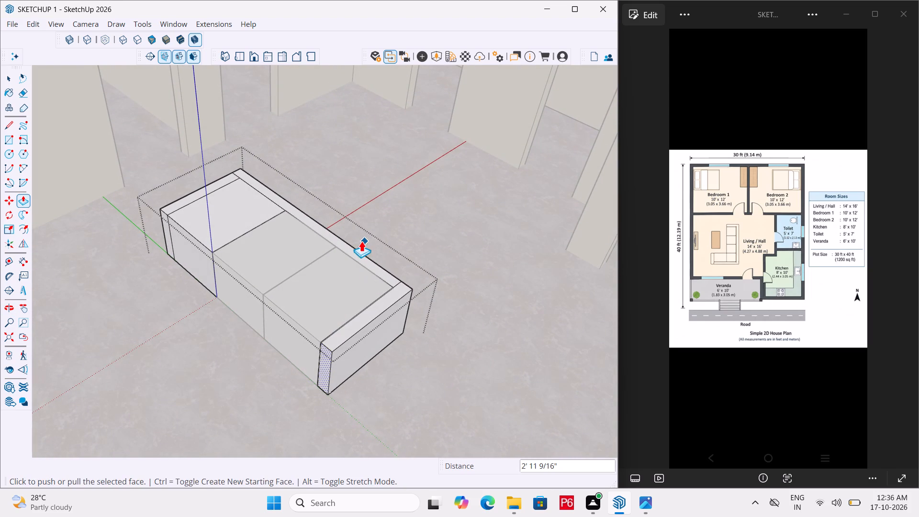
Erase the seam lines at both back corners of the sofa frame's top, keeping its outer back edge, and save the model.
scroll(357, 241, up, 3)
key(e)
scroll(409, 319, up, 2)
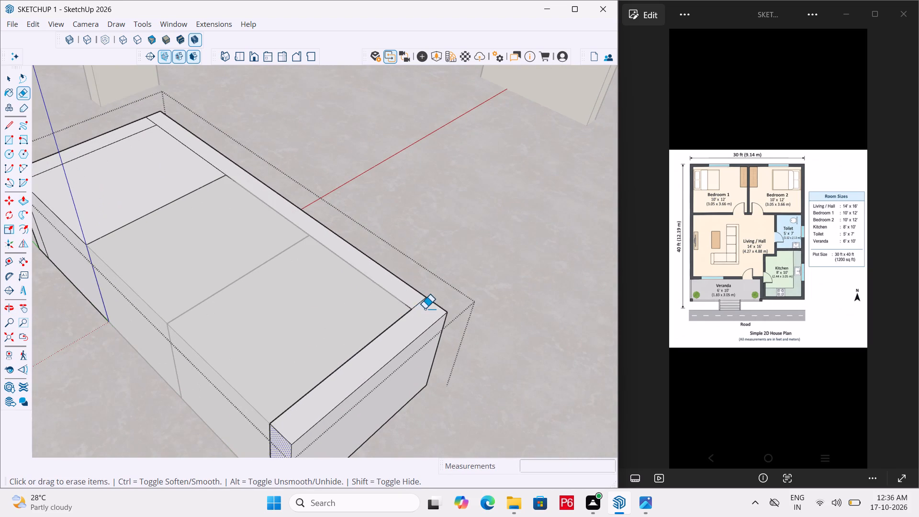
drag(425, 304, 421, 299)
click(418, 294)
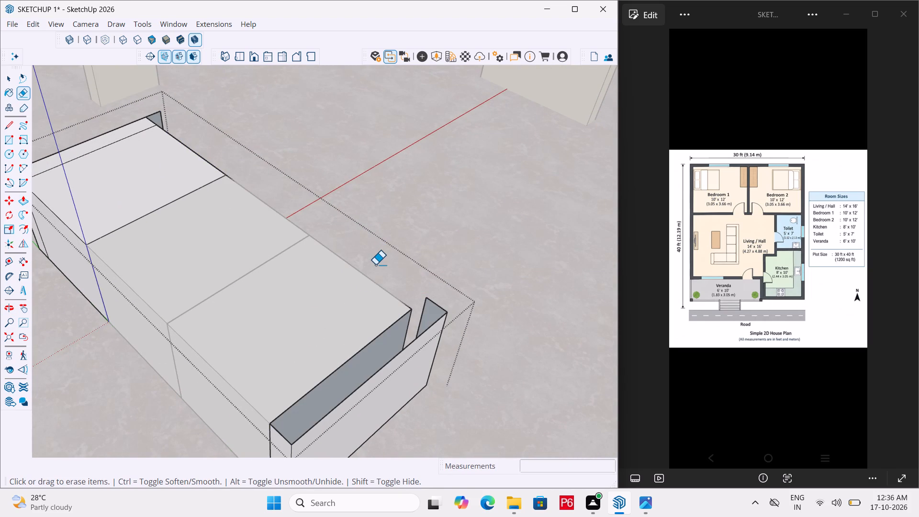
key(ctrl+z)
scroll(147, 120, up, 3)
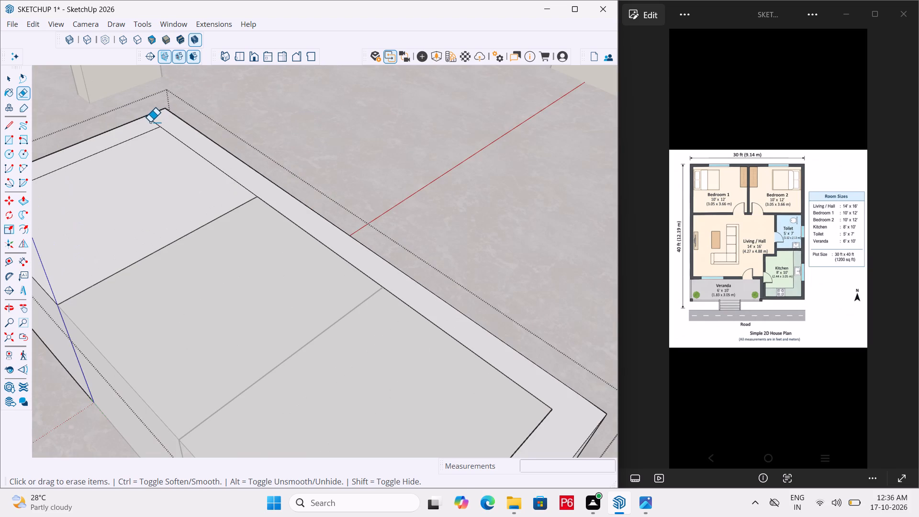
drag(150, 122, 156, 118)
scroll(173, 126, down, 4)
key(ctrl+s)
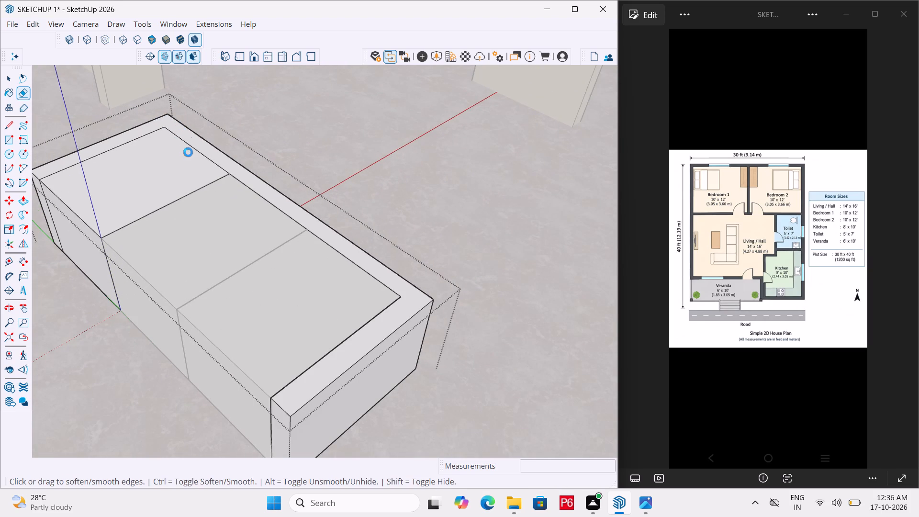
key(ctrl+s)
key(ctrl+s)
ctrl+scroll(206, 180, down, 4)
key(ctrl+s)
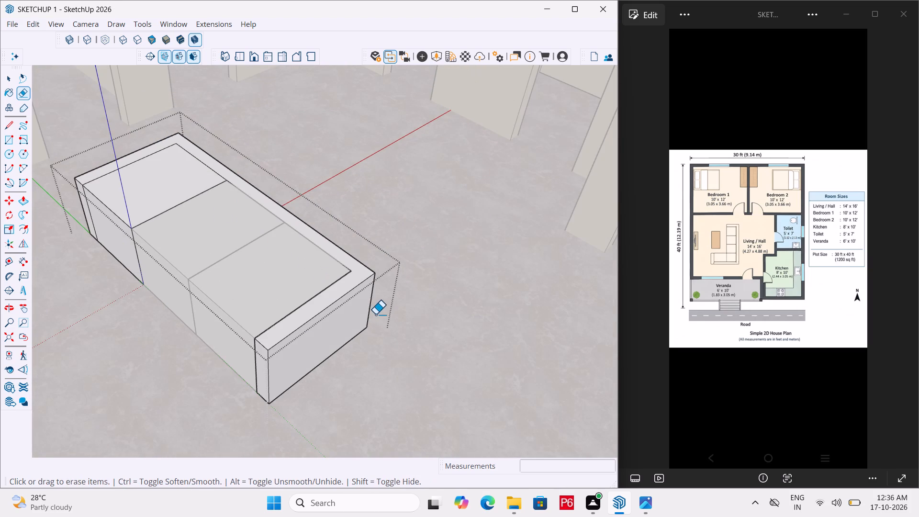
Raise the frame's U-shaped top face above the seats, finishing with a pull of about 1' 1 7/8", and leave group editing.
scroll(329, 274, up, 1)
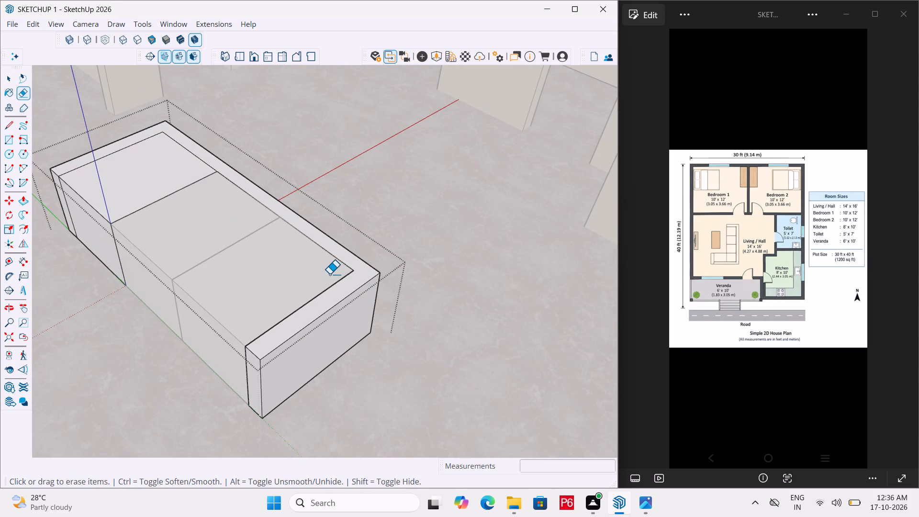
key(p)
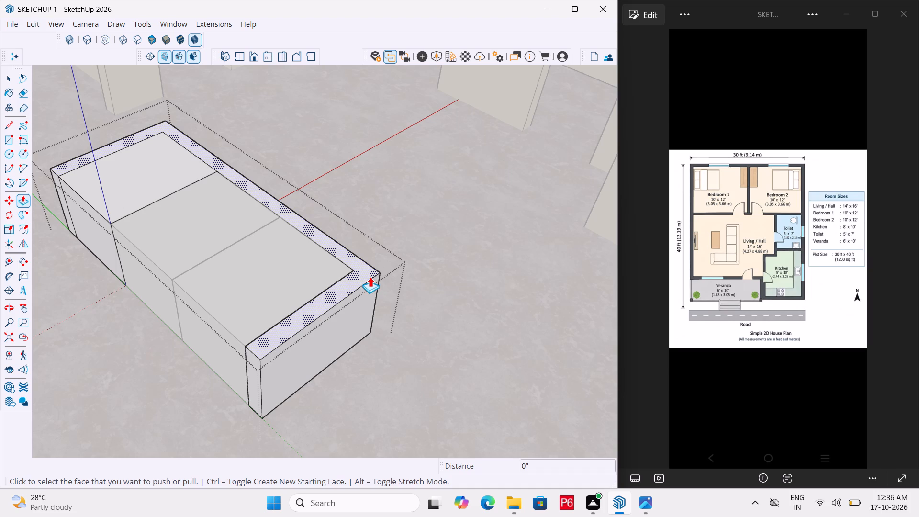
click(369, 276)
drag(362, 274, 362, 269)
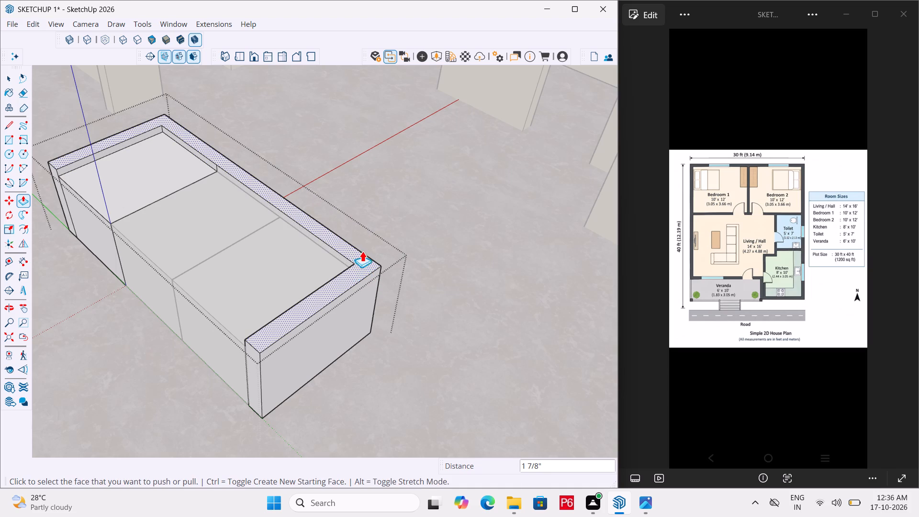
click(354, 270)
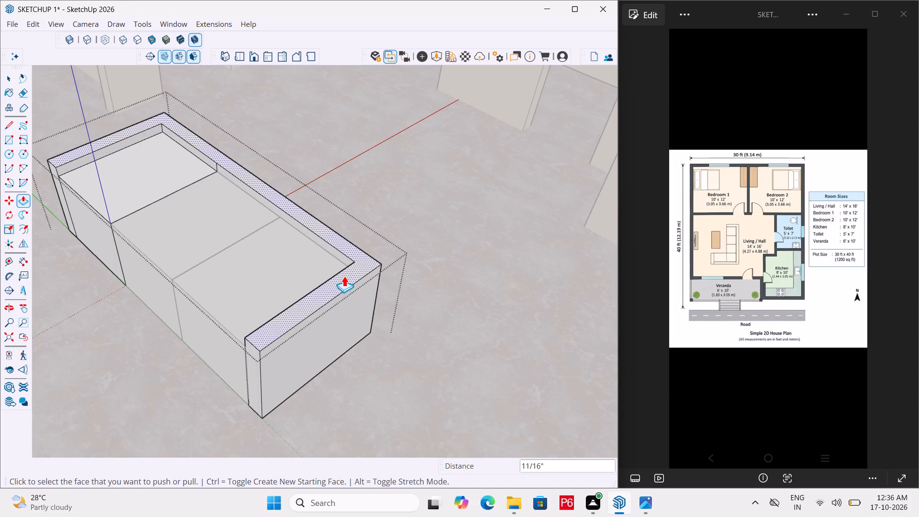
double_click(344, 274)
click(344, 270)
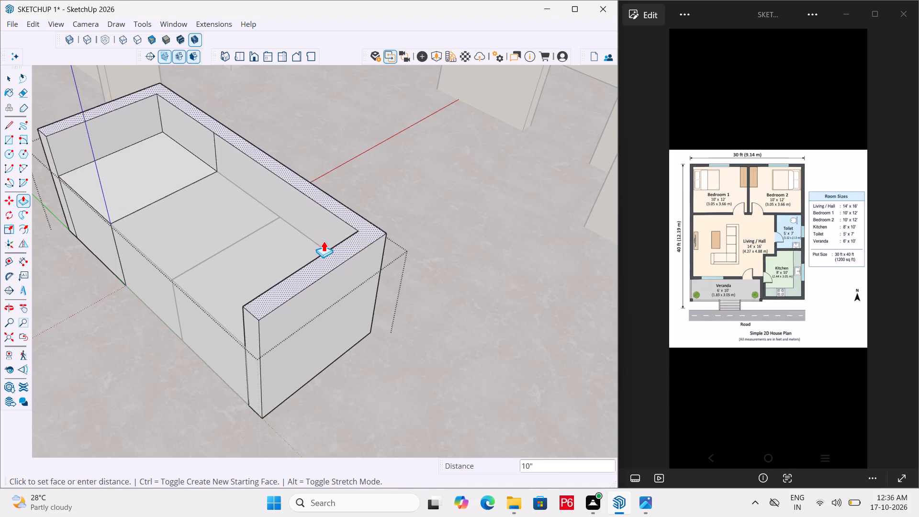
click(325, 225)
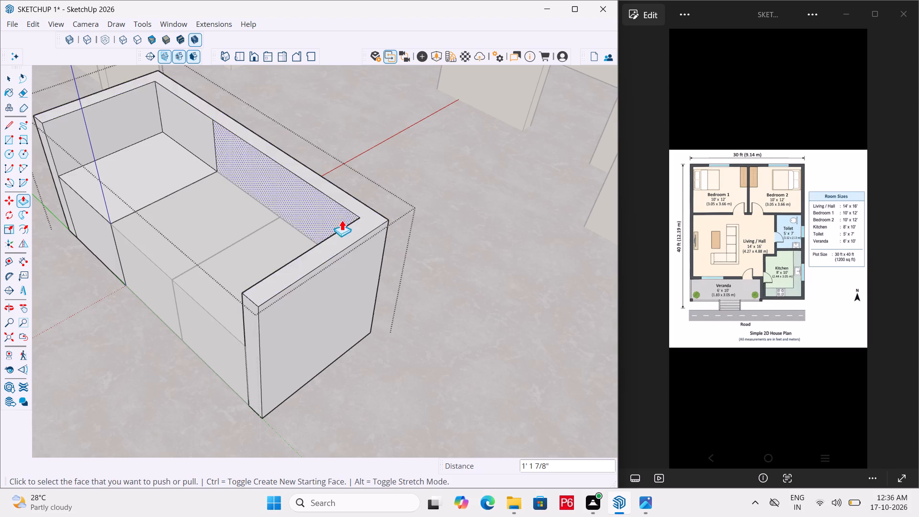
scroll(338, 240, down, 10)
middle_drag(376, 274, 230, 400)
scroll(297, 337, down, 4)
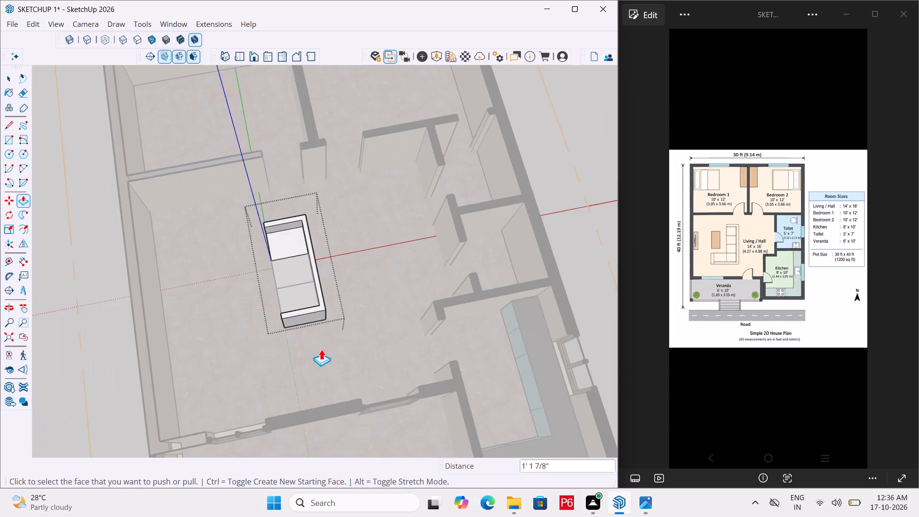
key(Escape)
key(space)
click(86, 250)
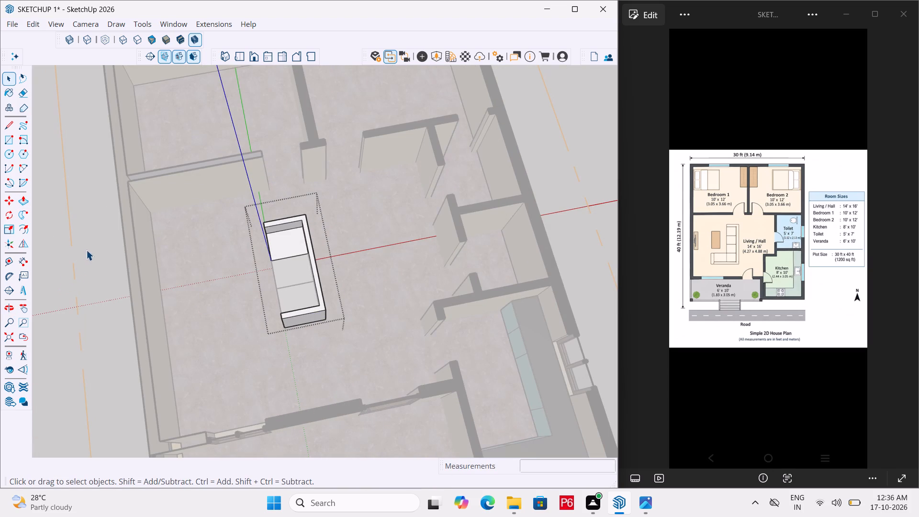
scroll(235, 308, down, 1)
middle_drag(232, 308, 248, 300)
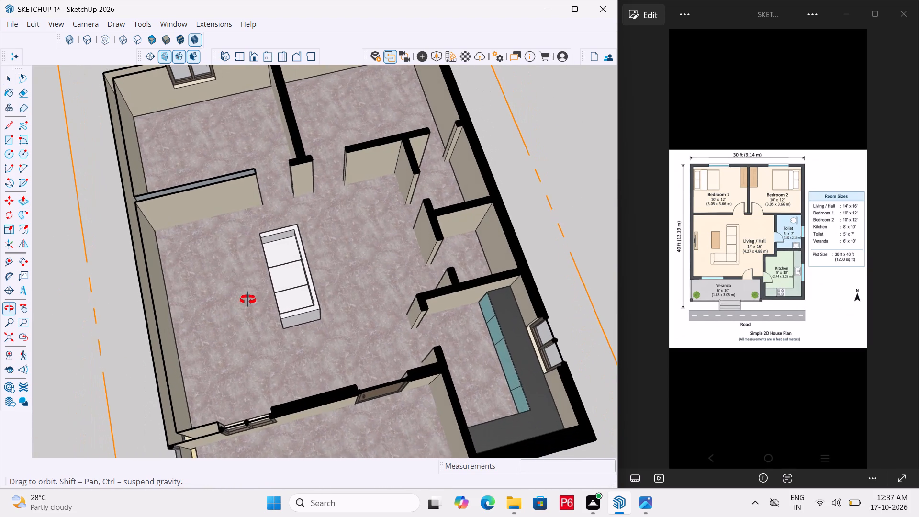
Push the front face of the armrest beside the third seat back 2' 11 9/16" to the backrest corner, and leave group editing.
middle_drag(248, 300, 340, 328)
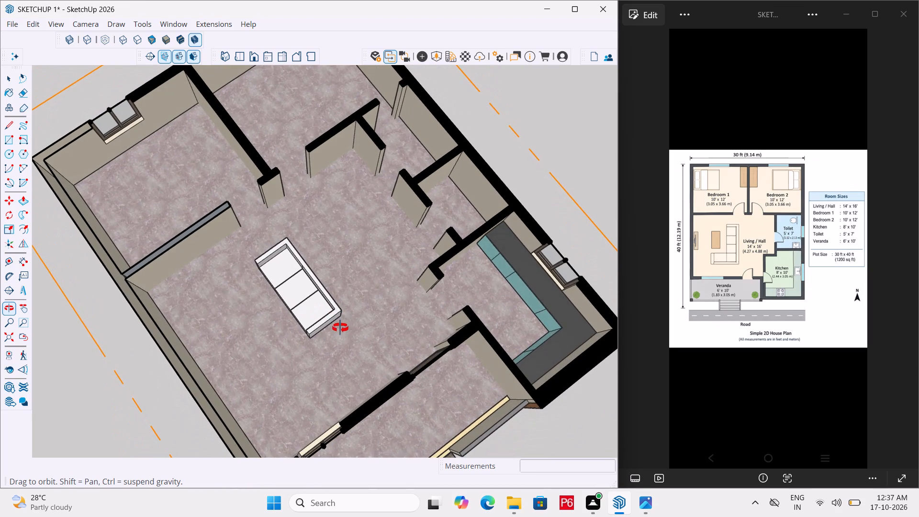
middle_drag(340, 328, 342, 330)
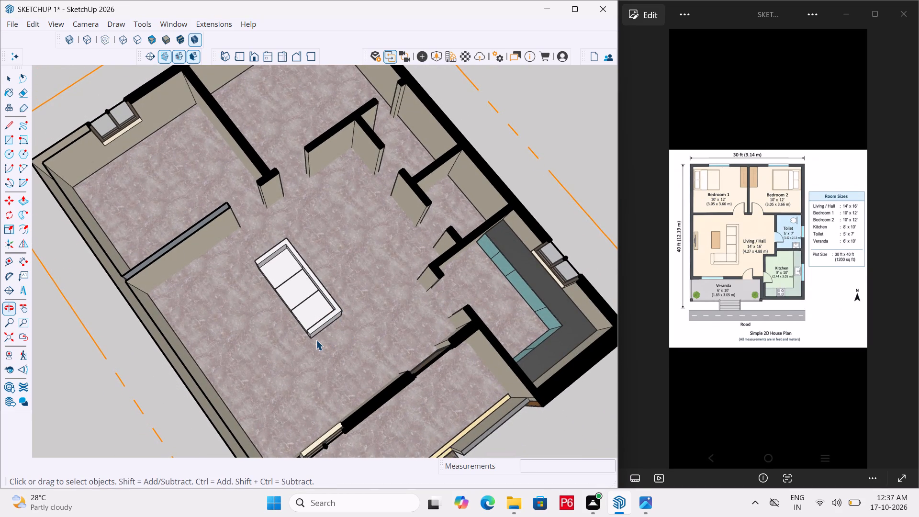
scroll(312, 343, up, 5)
middle_drag(325, 328, 406, 259)
scroll(405, 259, up, 2)
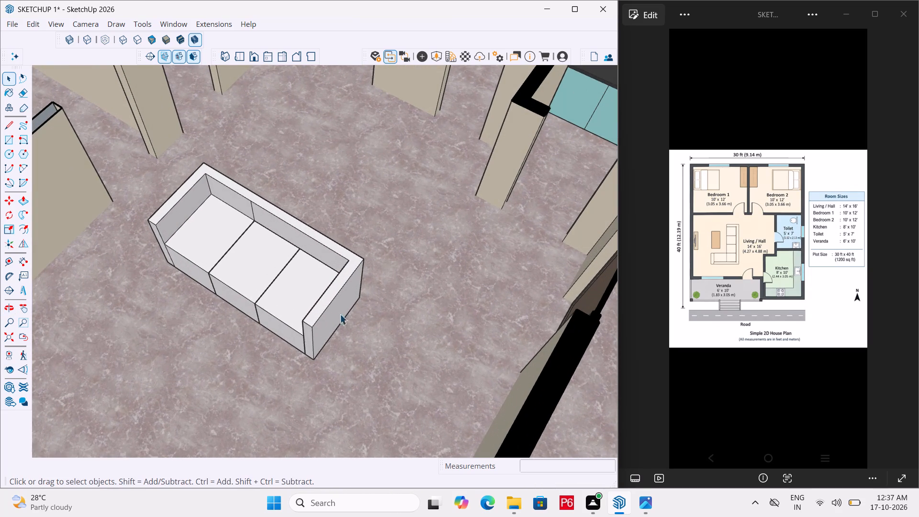
click(307, 335)
double_click(308, 334)
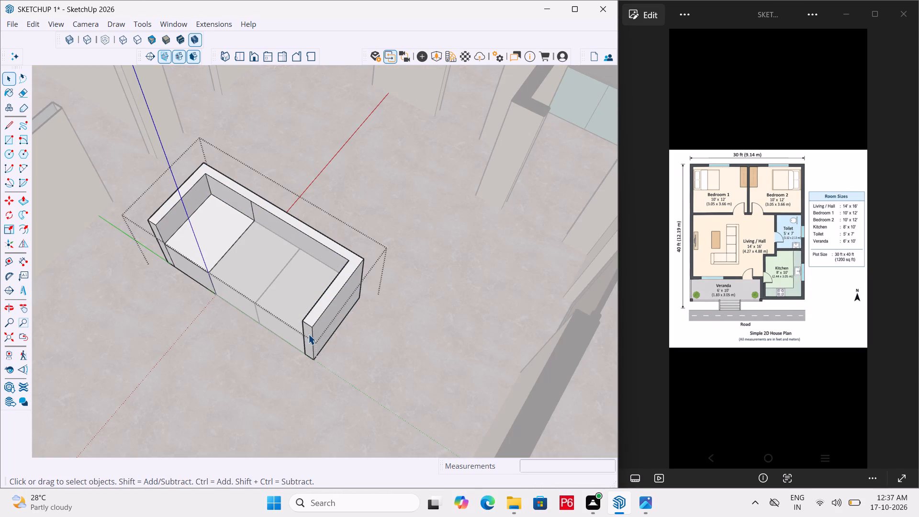
click(309, 333)
scroll(308, 330, up, 4)
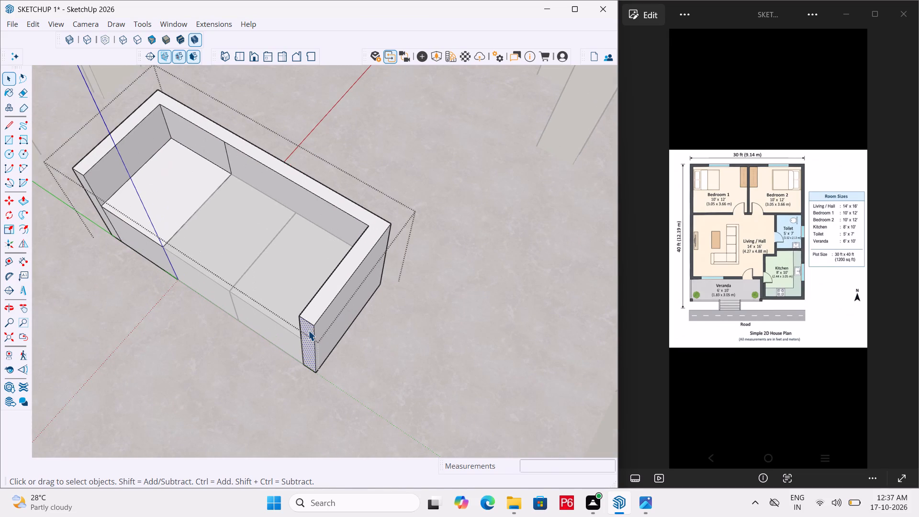
key(m)
key(p)
click(308, 330)
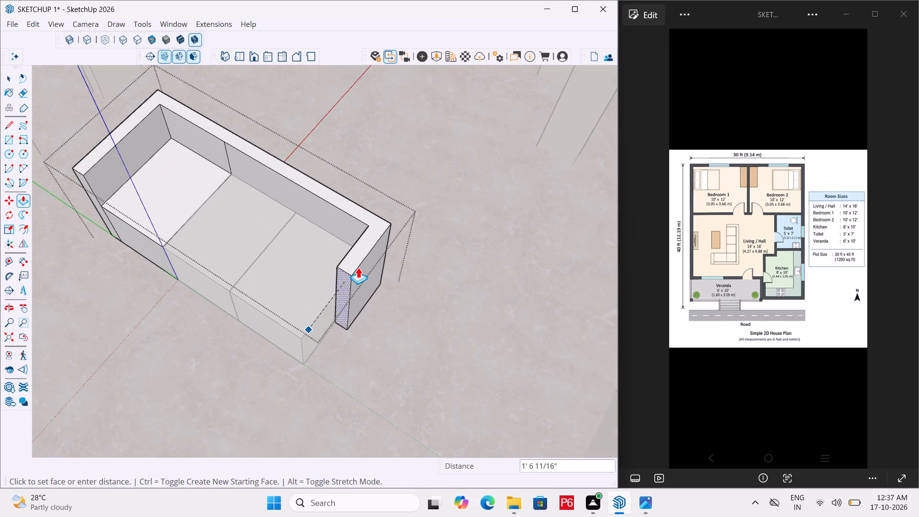
click(364, 225)
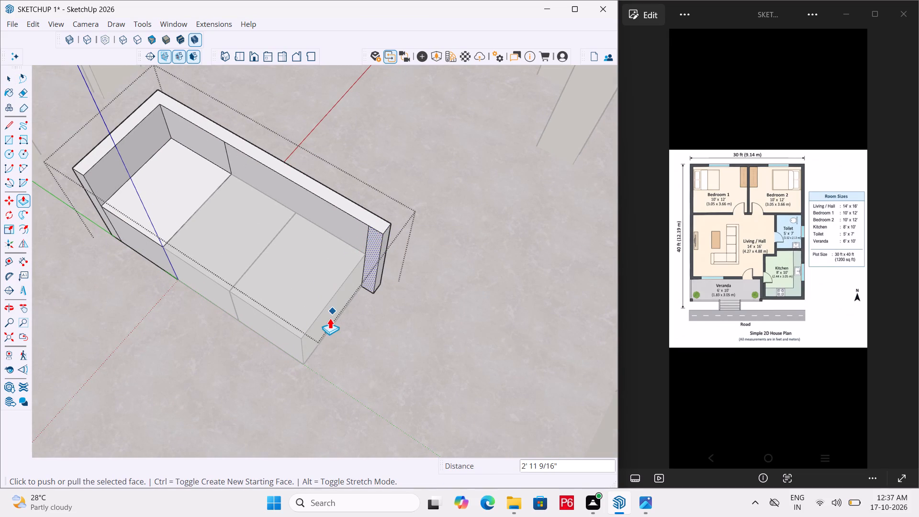
key(space)
click(316, 326)
scroll(295, 288, down, 1)
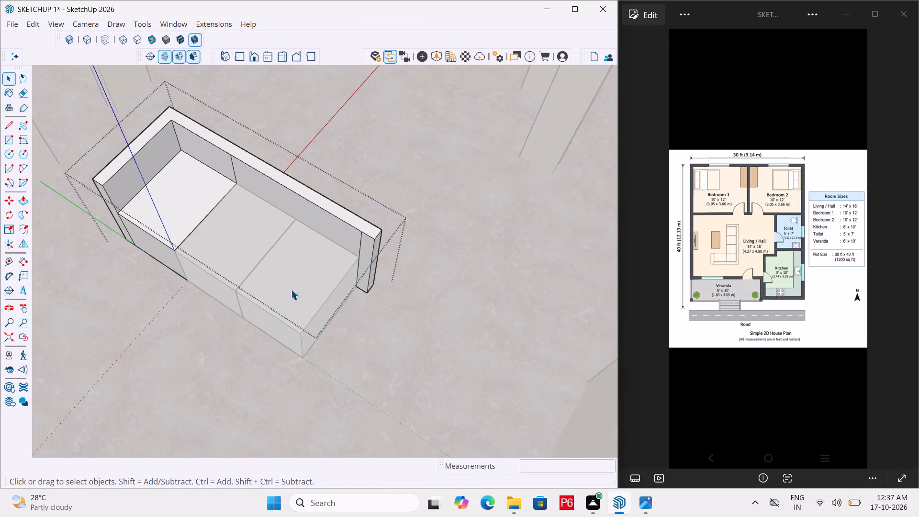
key(space)
click(196, 189)
click(412, 271)
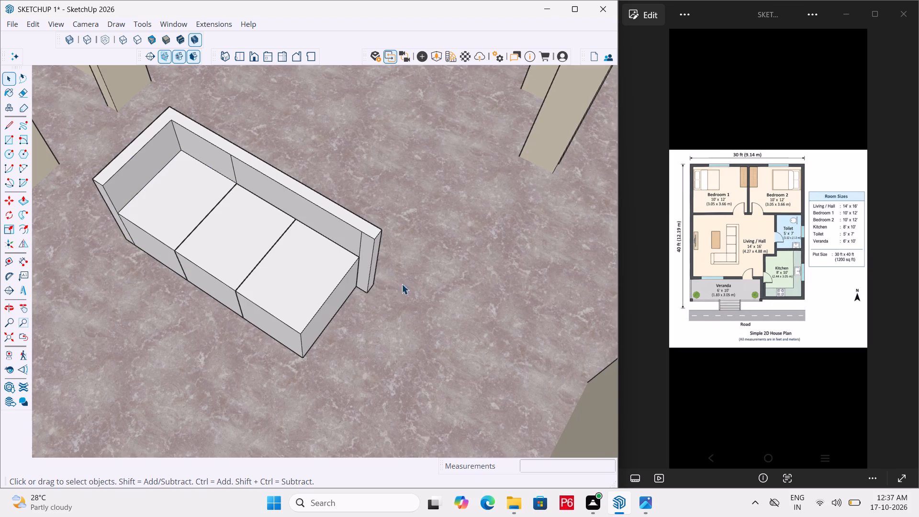
Copy the third seat box 2' 3 13/16" along the sofa's length to add an adjoining fourth seat.
click(319, 300)
scroll(323, 333, up, 3)
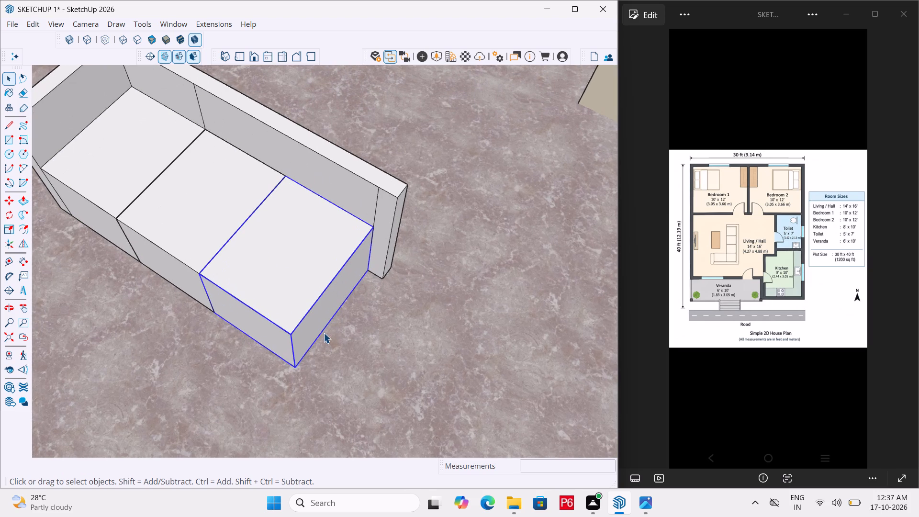
key(m)
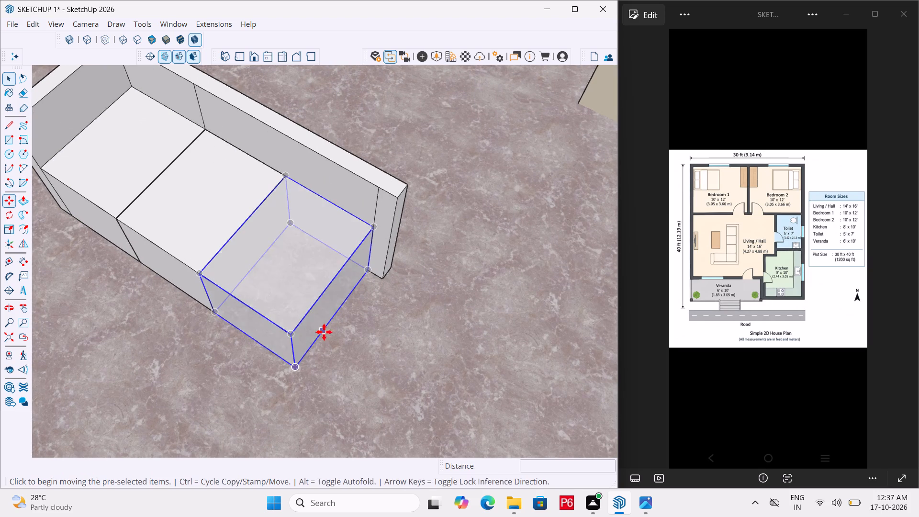
click(199, 274)
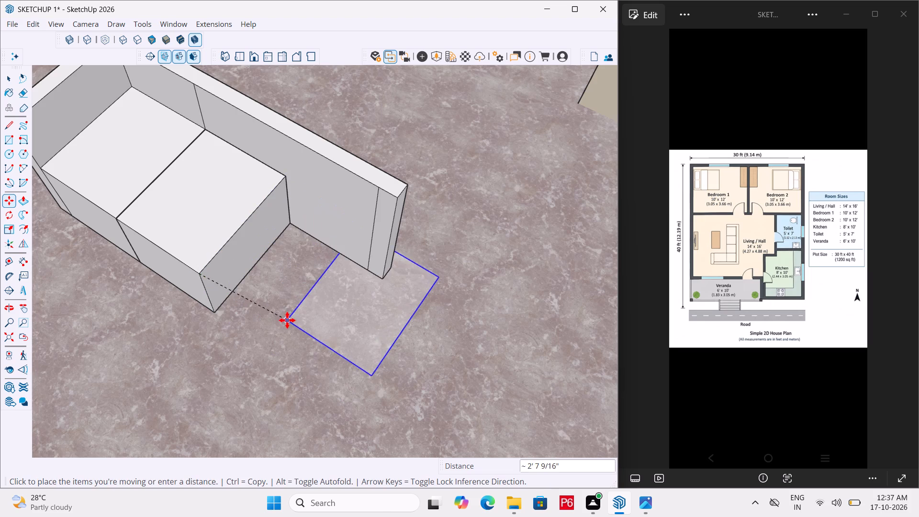
click(295, 337)
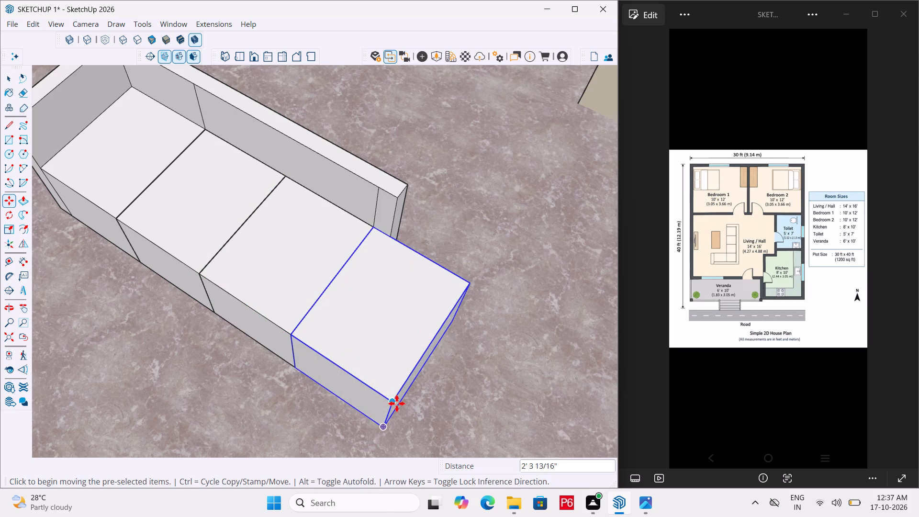
Copy the fourth seat box 2' 11 9/16" forward to add a fifth seat that turns the sofa into an L-shape.
click(472, 285)
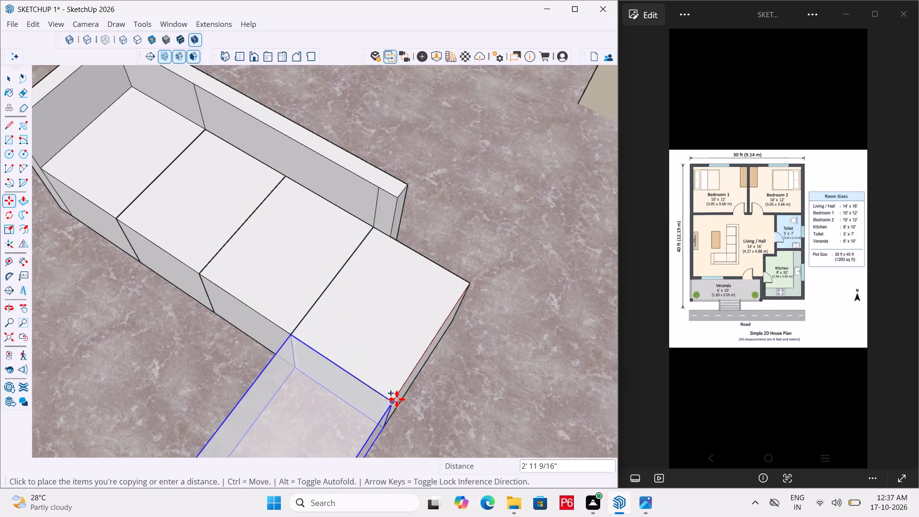
click(393, 403)
scroll(307, 306, down, 5)
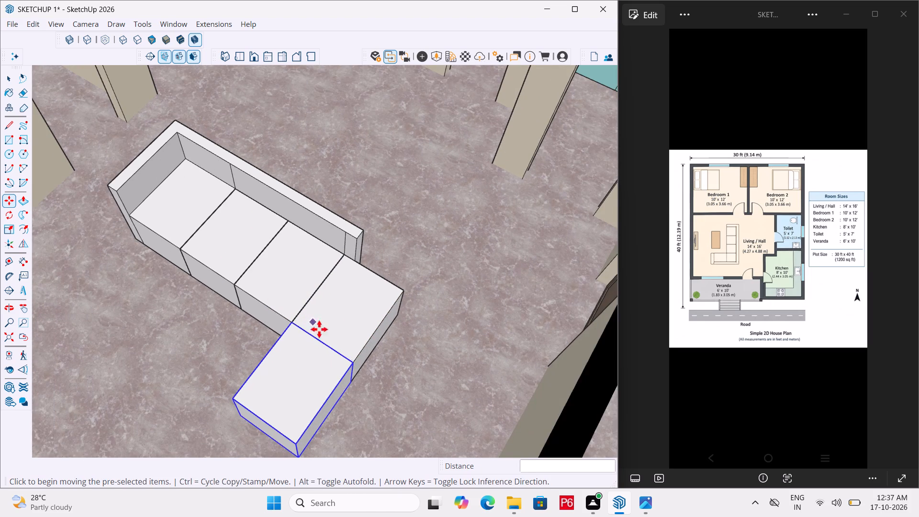
Extend the backrest's end face about 1' 10 3/4" along the rear of the fourth seat, inside the frame group.
middle_drag(322, 353, 312, 355)
key(space)
scroll(354, 252, up, 4)
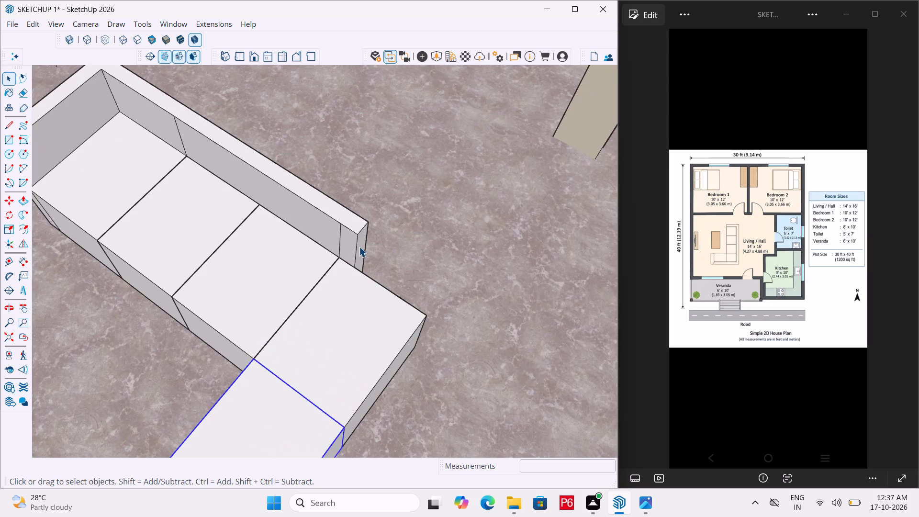
scroll(359, 245, up, 3)
click(359, 245)
double_click(360, 243)
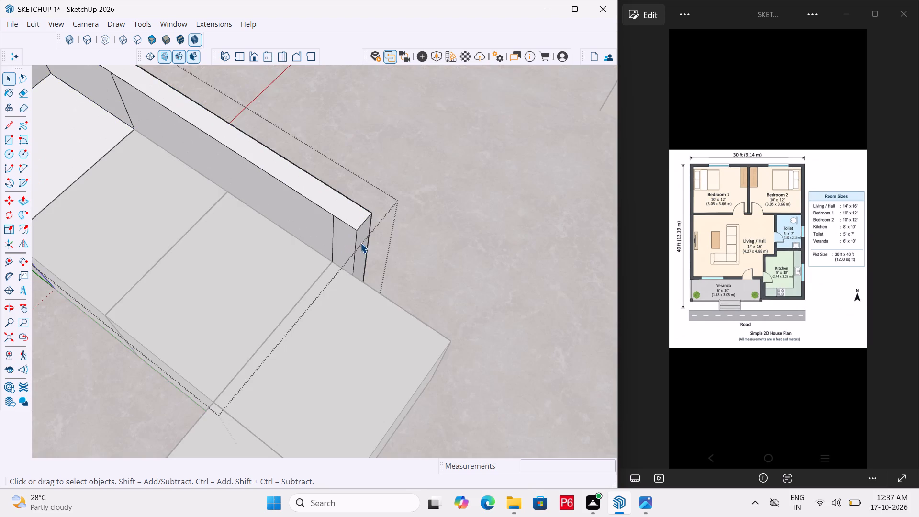
click(361, 241)
key(p)
click(361, 241)
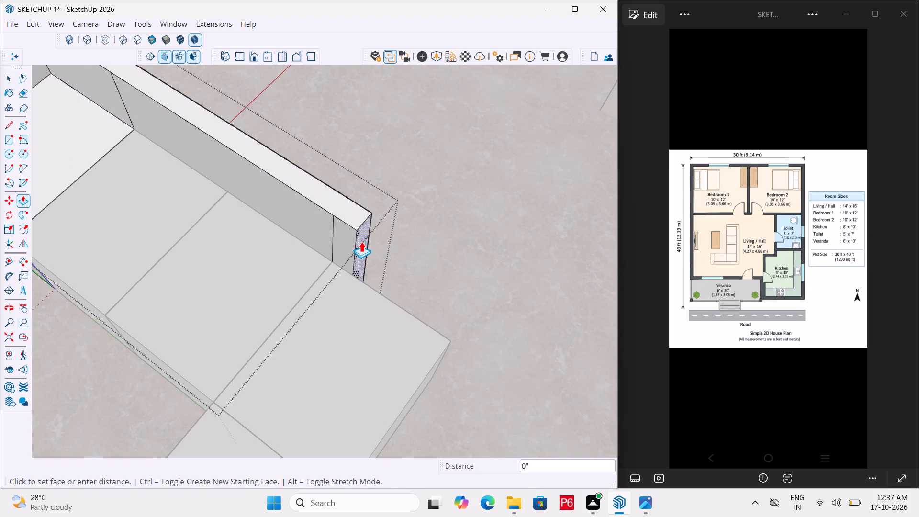
double_click(420, 385)
scroll(324, 293, down, 4)
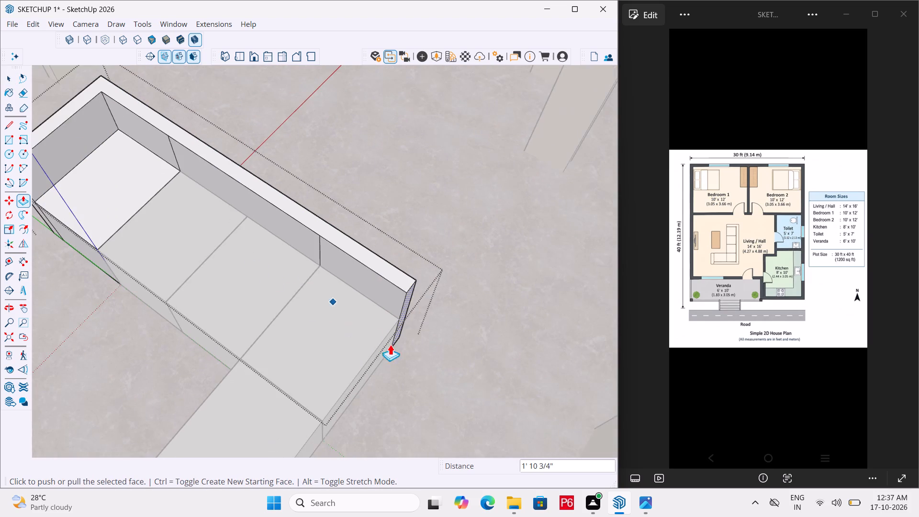
Extrude the extended backrest's end face about 4" past the fourth seat as a separate corner block.
middle_drag(391, 345, 302, 303)
click(379, 334)
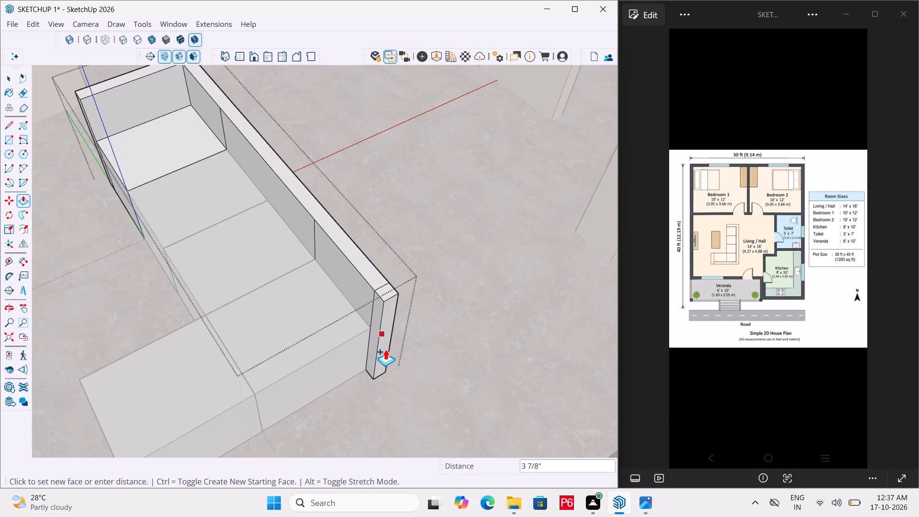
click(385, 349)
scroll(369, 345, up, 5)
Extrude the corner block's front face about 5' 11 1/8" along the outer side of the fourth and fifth seats, and save the model.
key(space)
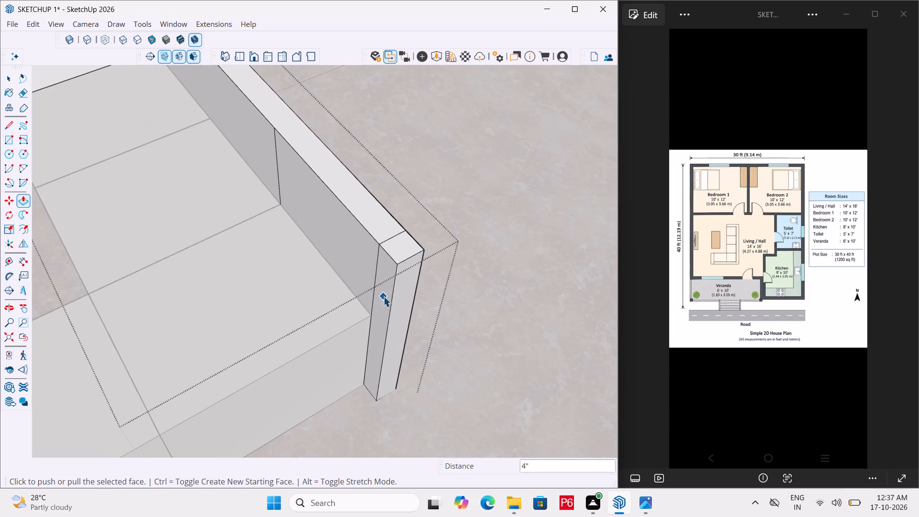
click(383, 296)
key(p)
click(383, 296)
scroll(414, 330, down, 2)
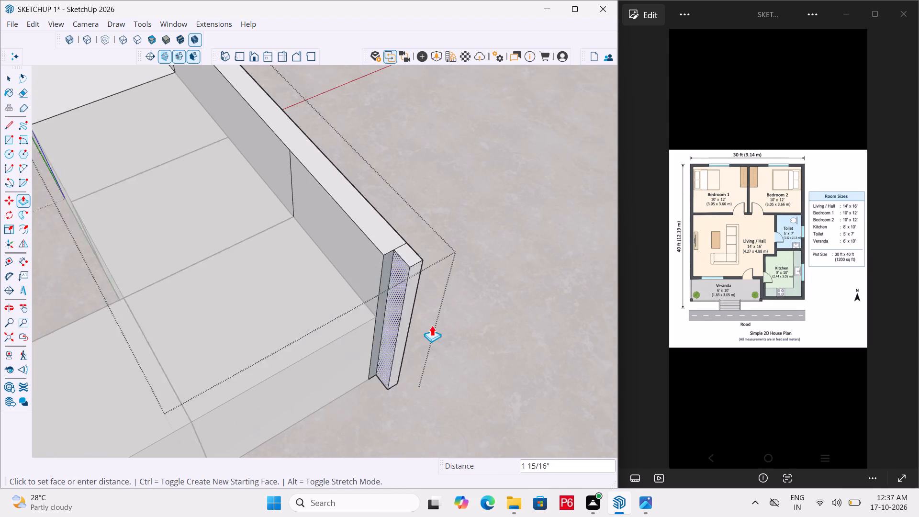
scroll(432, 325, down, 3)
scroll(487, 304, down, 3)
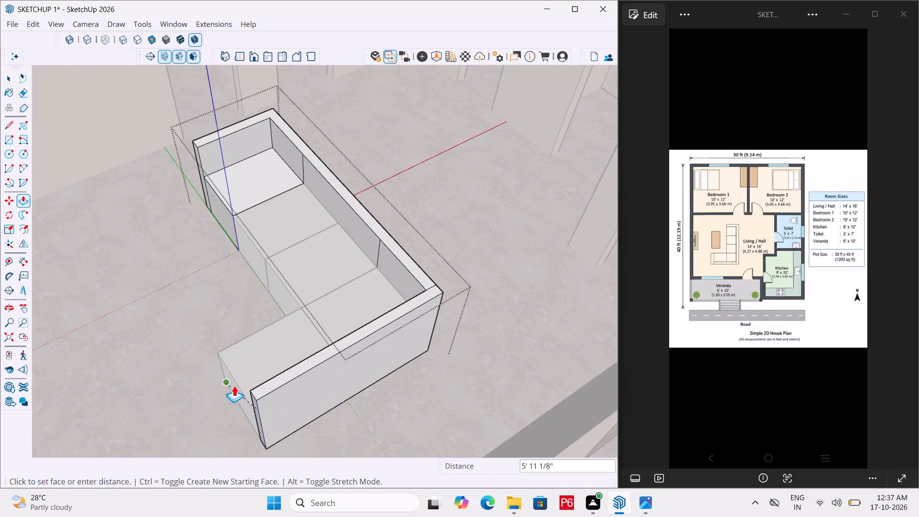
click(234, 385)
key(ctrl+s)
key(ctrl+s)
key(ctrl+s)
ctrl+scroll(314, 373, down, 5)
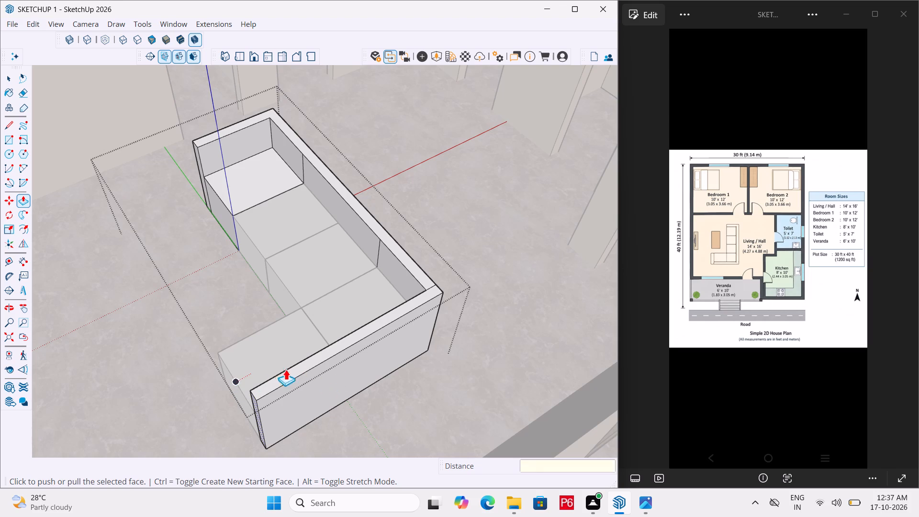
Extrude the side backrest's free end face about 3 11/16" past the fifth seat as a separate corner block.
middle_drag(262, 384, 454, 384)
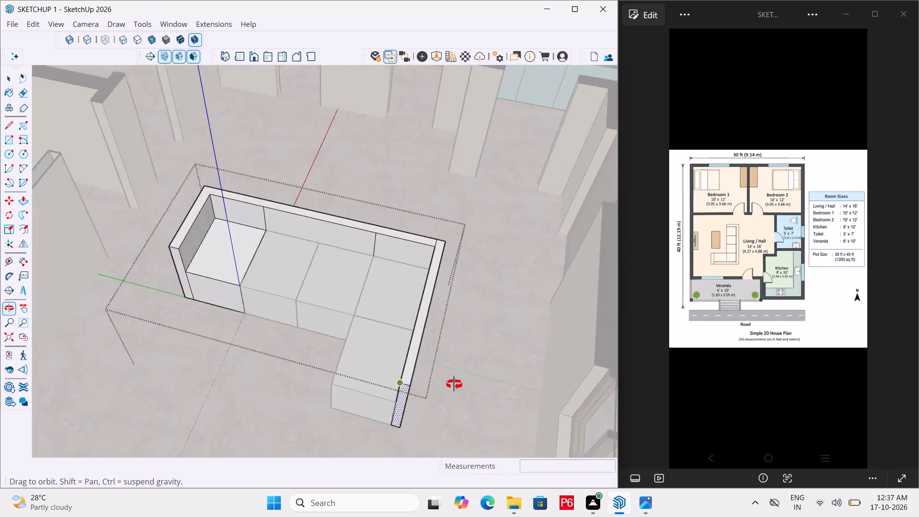
middle_drag(454, 384, 539, 380)
scroll(460, 374, up, 5)
click(452, 368)
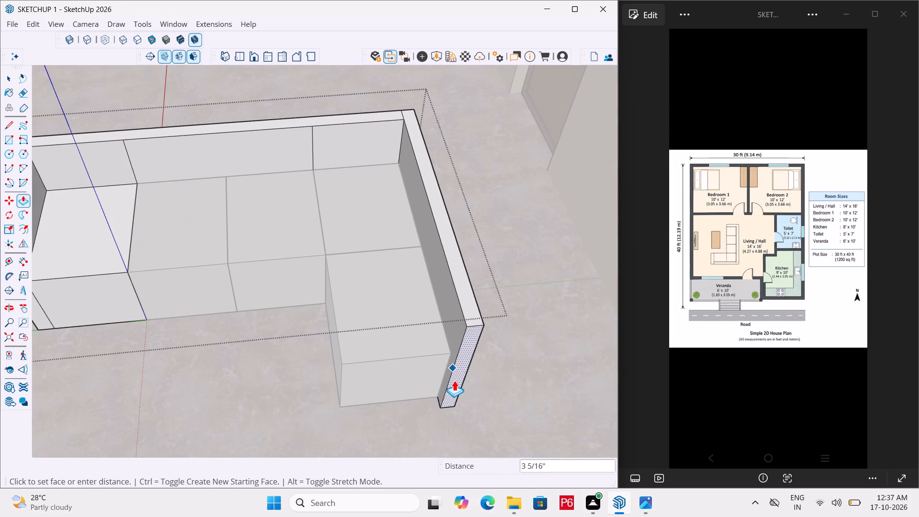
middle_drag(455, 385, 564, 348)
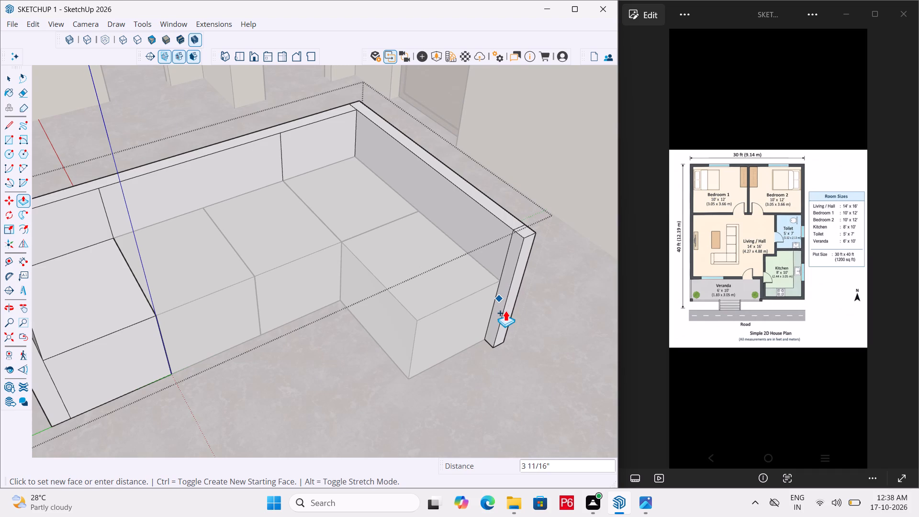
click(505, 310)
scroll(501, 283, up, 4)
middle_click(501, 283)
click(508, 273)
Extrude the new block's inner face 2' 3 13/16" along the fifth seat as an end armrest, save the model, and leave group editing.
key(space)
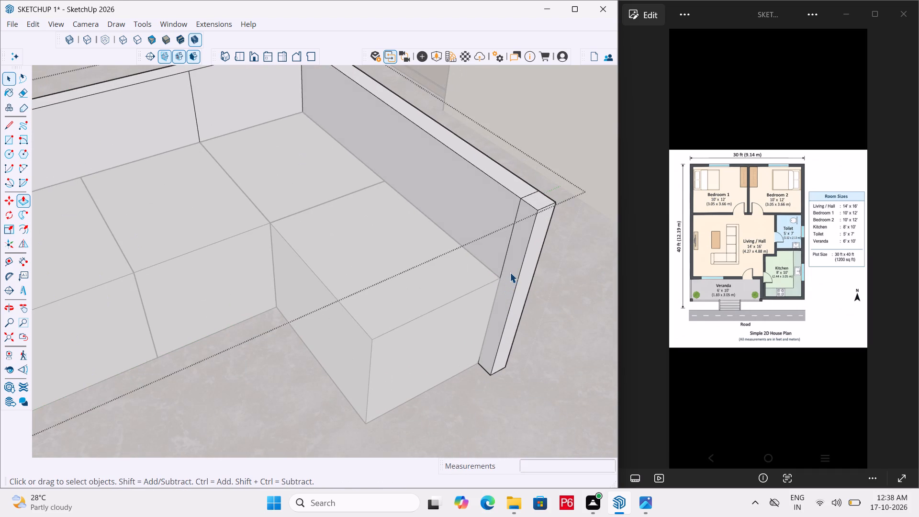
click(510, 273)
key(p)
click(509, 272)
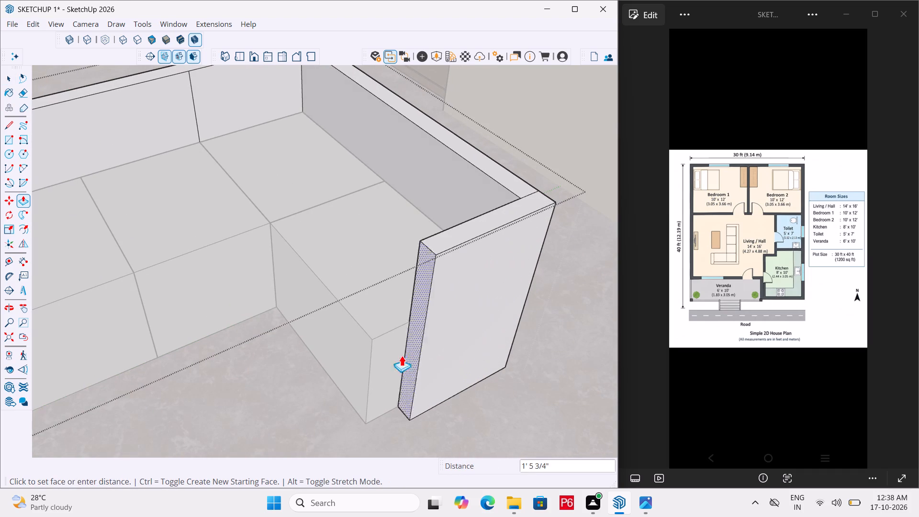
click(342, 305)
scroll(393, 331, down, 5)
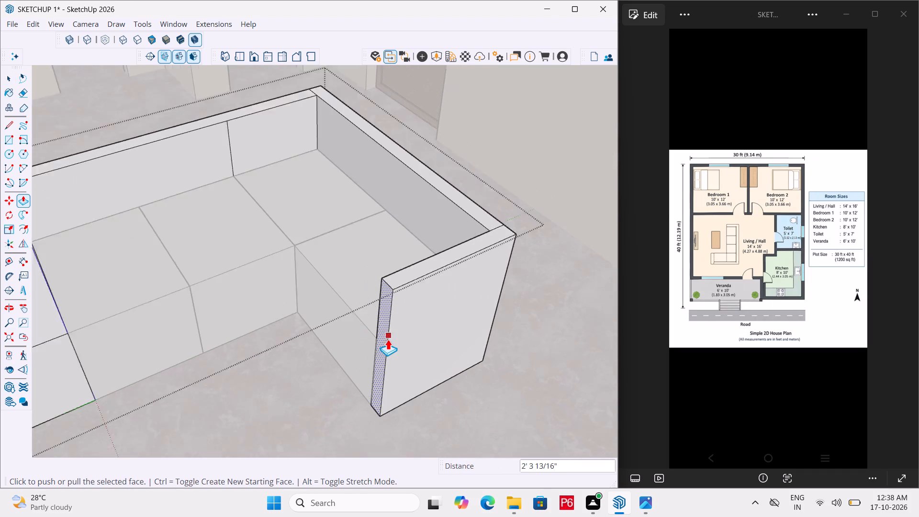
key(ctrl+s)
key(ctrl+s)
key(ctrl+s)
scroll(439, 349, down, 5)
scroll(326, 352, down, 3)
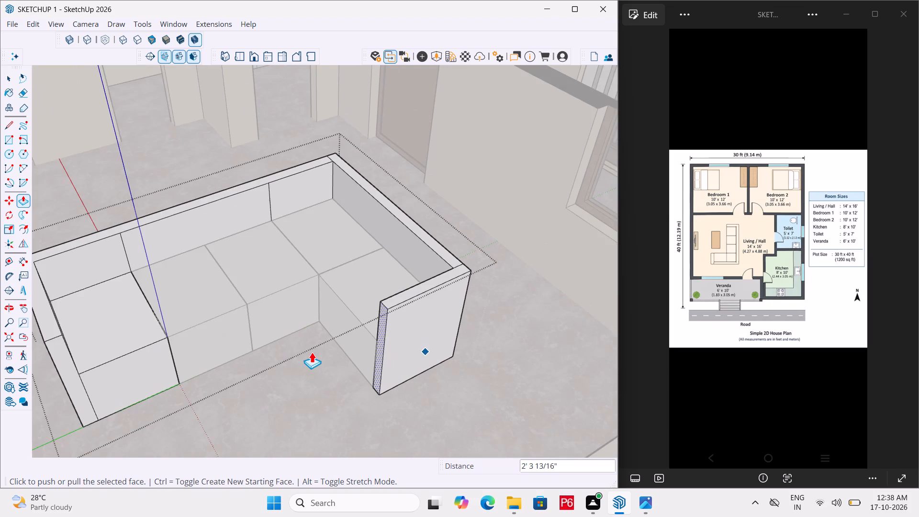
scroll(329, 343, down, 4)
middle_drag(453, 368, 35, 422)
scroll(373, 364, down, 3)
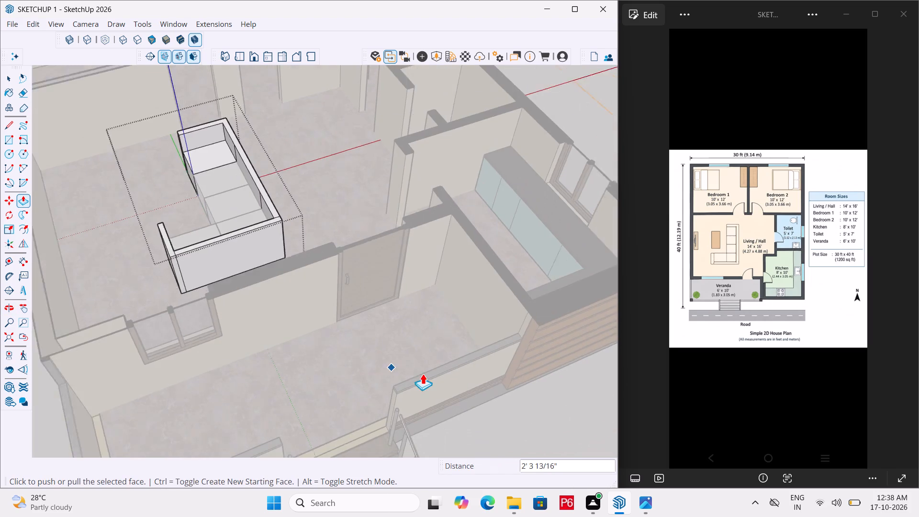
scroll(423, 373, down, 1)
middle_drag(327, 366, 392, 327)
scroll(332, 356, down, 5)
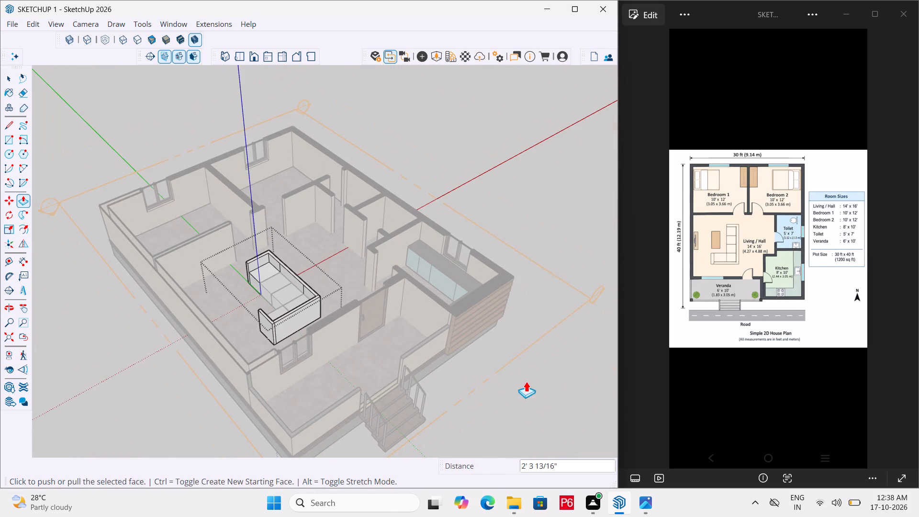
key(space)
click(540, 384)
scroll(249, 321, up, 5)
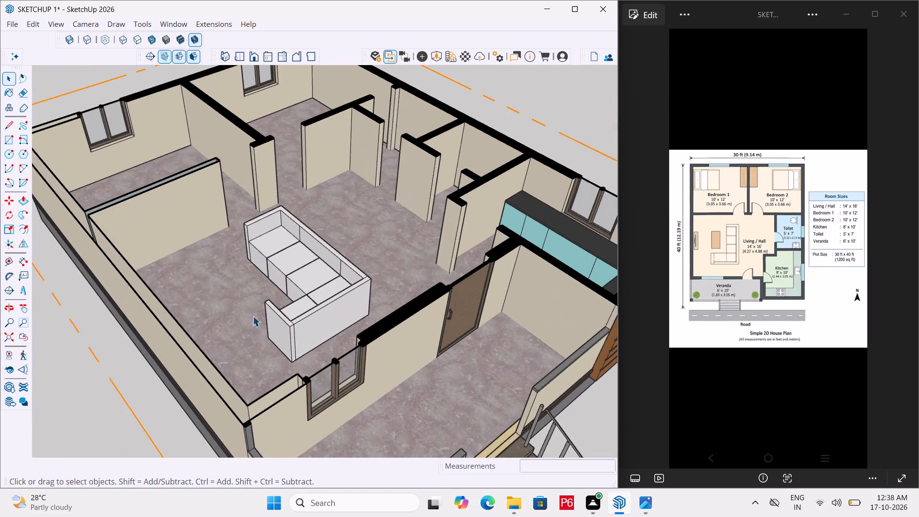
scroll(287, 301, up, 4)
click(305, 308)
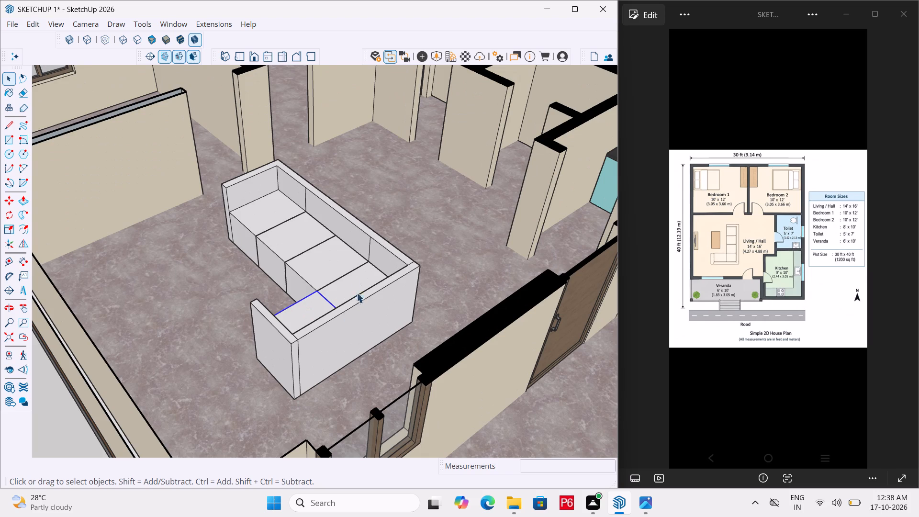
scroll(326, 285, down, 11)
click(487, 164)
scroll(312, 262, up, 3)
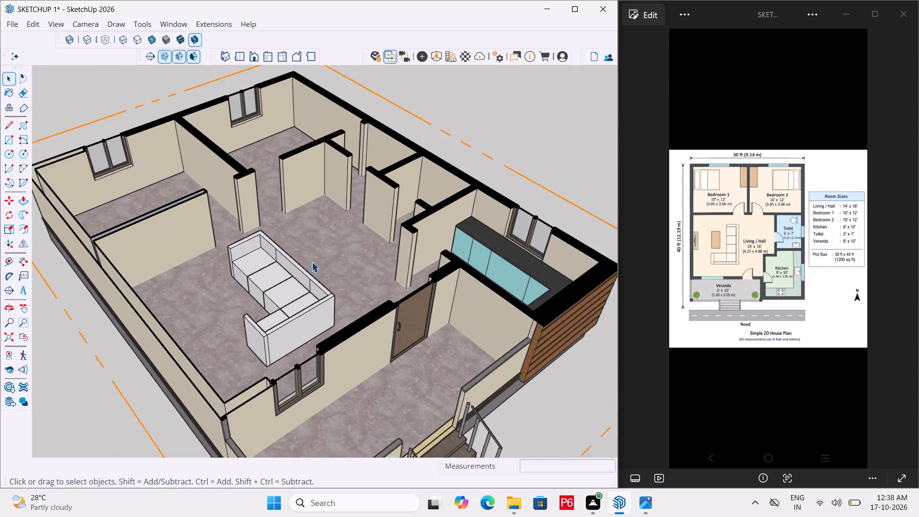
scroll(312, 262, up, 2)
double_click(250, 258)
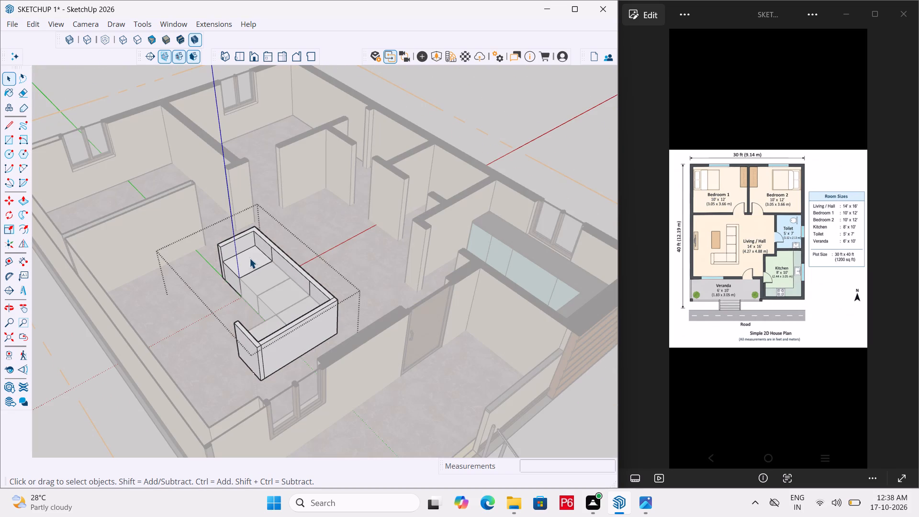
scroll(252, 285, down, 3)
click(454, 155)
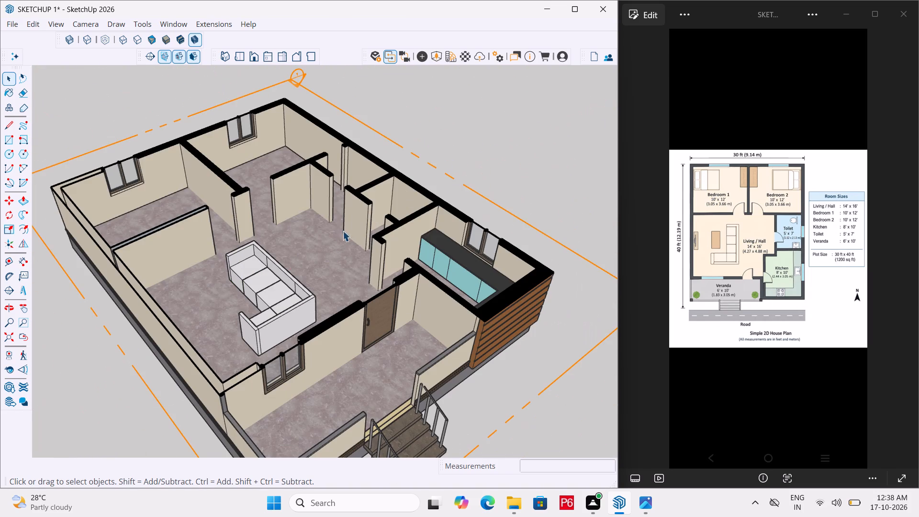
Combine the existing sofa group and the separate seat pieces of the L-shaped sofa into a single group.
click(303, 304)
scroll(280, 304, up, 10)
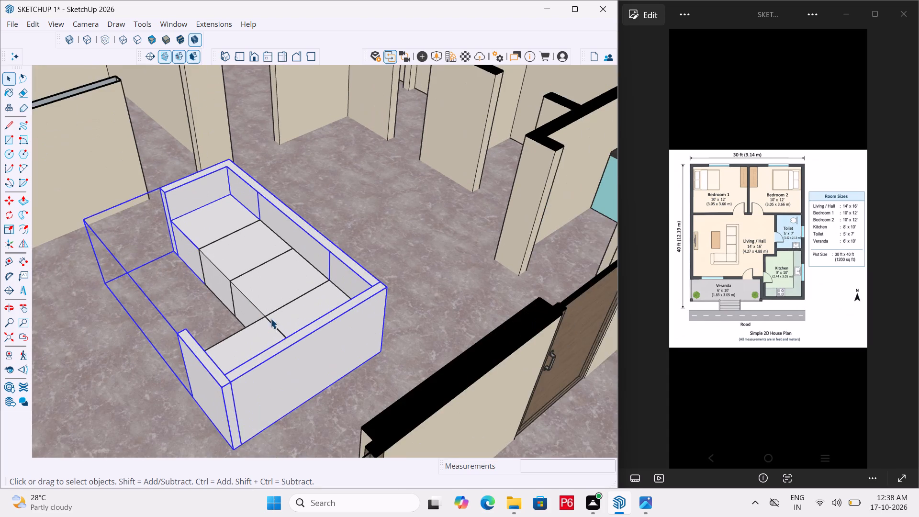
click(263, 335)
ctrl+click(294, 320)
ctrl+click(286, 297)
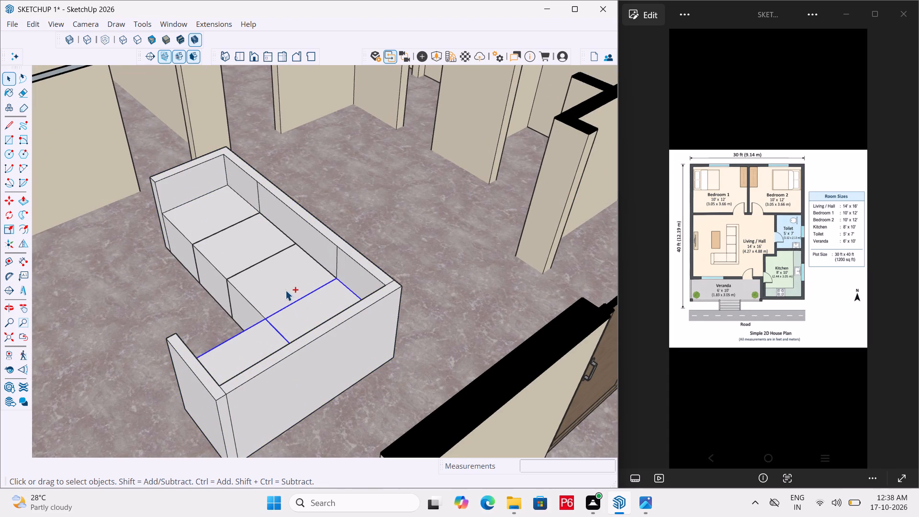
ctrl+click(238, 241)
ctrl+click(219, 224)
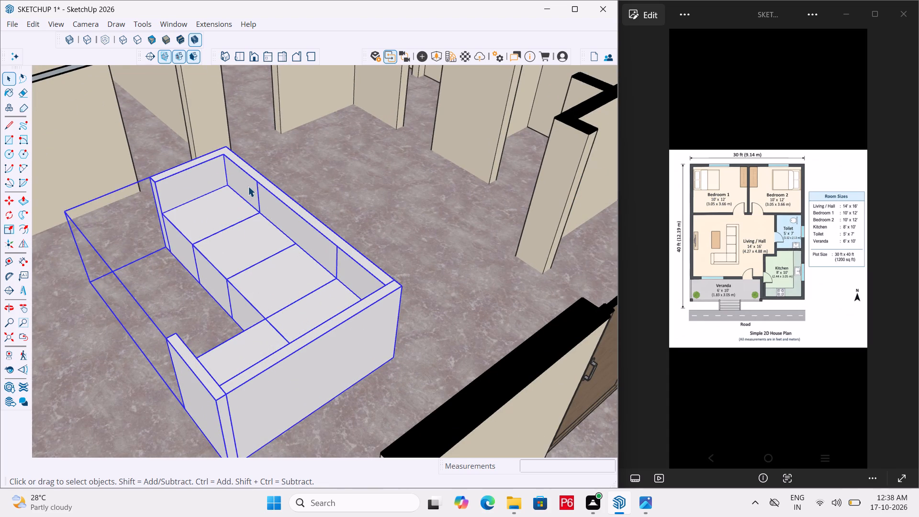
right_click(248, 188)
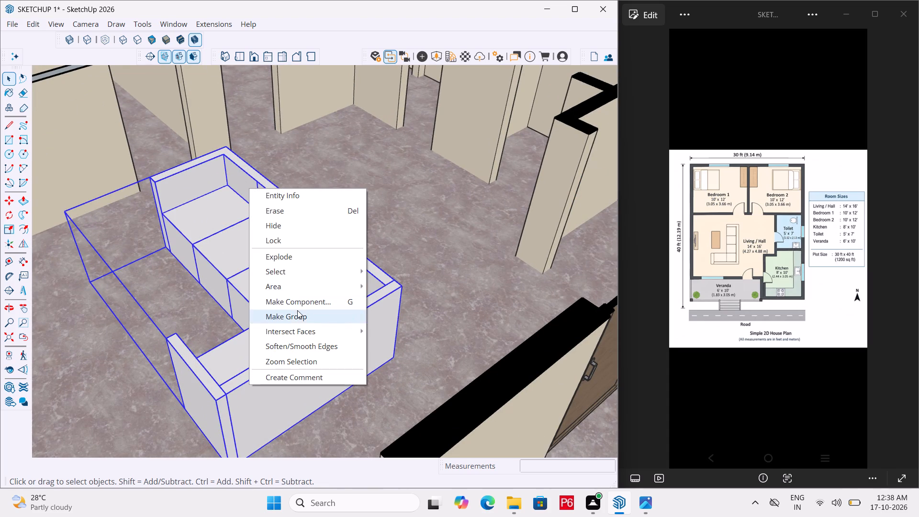
click(299, 313)
scroll(273, 261, down, 9)
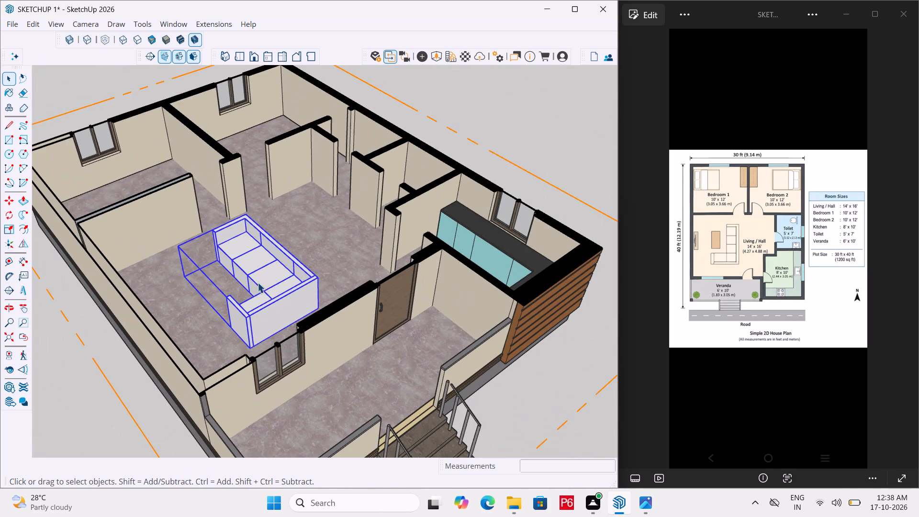
click(511, 107)
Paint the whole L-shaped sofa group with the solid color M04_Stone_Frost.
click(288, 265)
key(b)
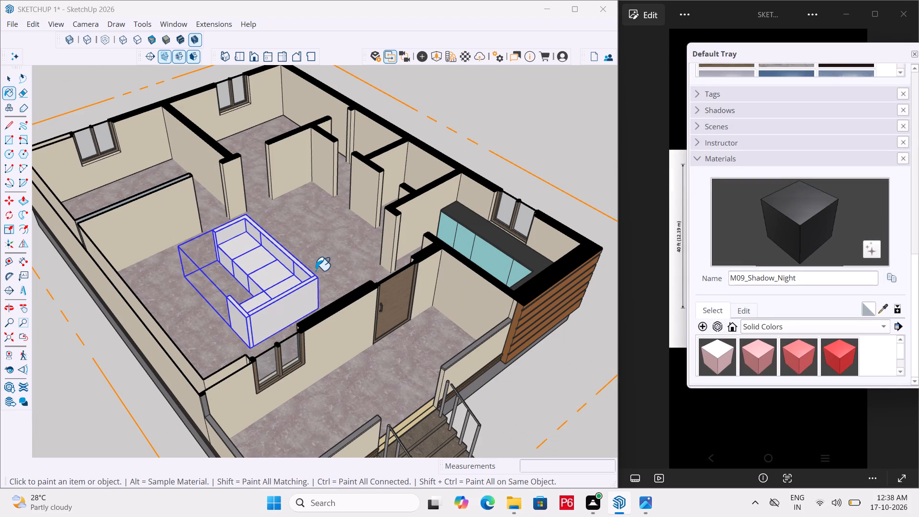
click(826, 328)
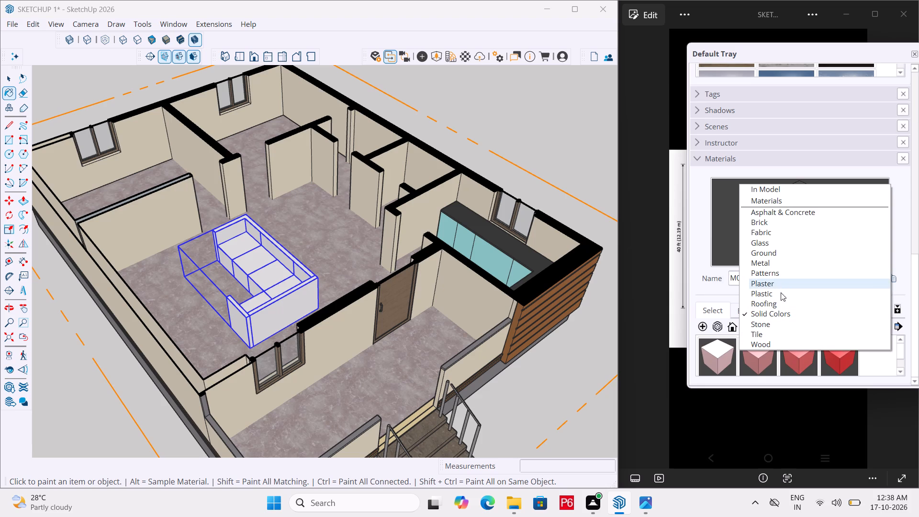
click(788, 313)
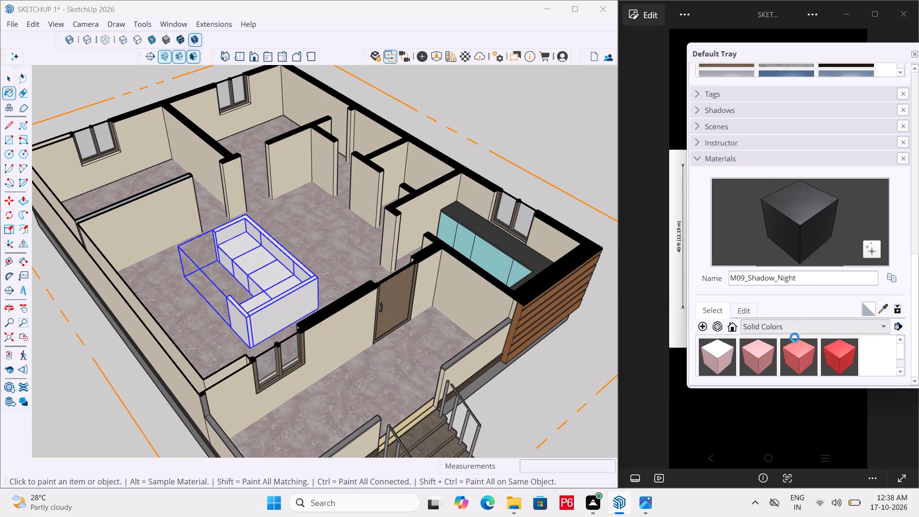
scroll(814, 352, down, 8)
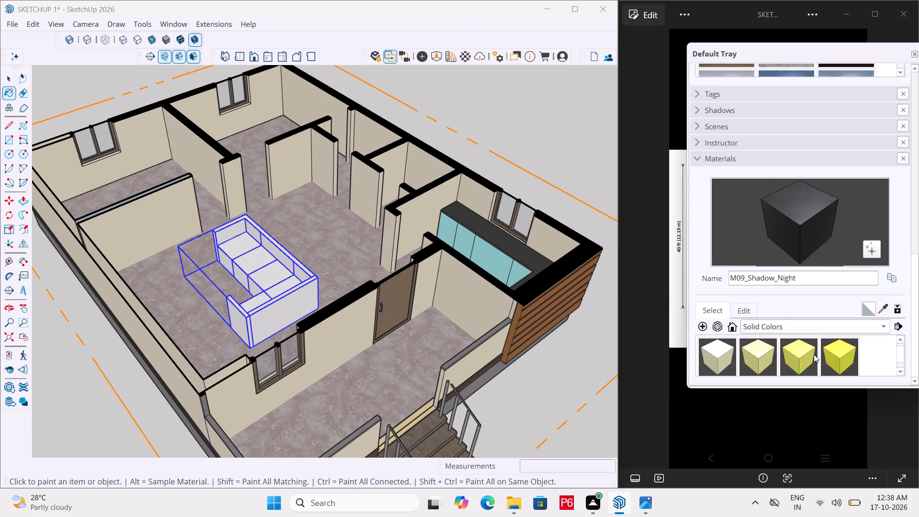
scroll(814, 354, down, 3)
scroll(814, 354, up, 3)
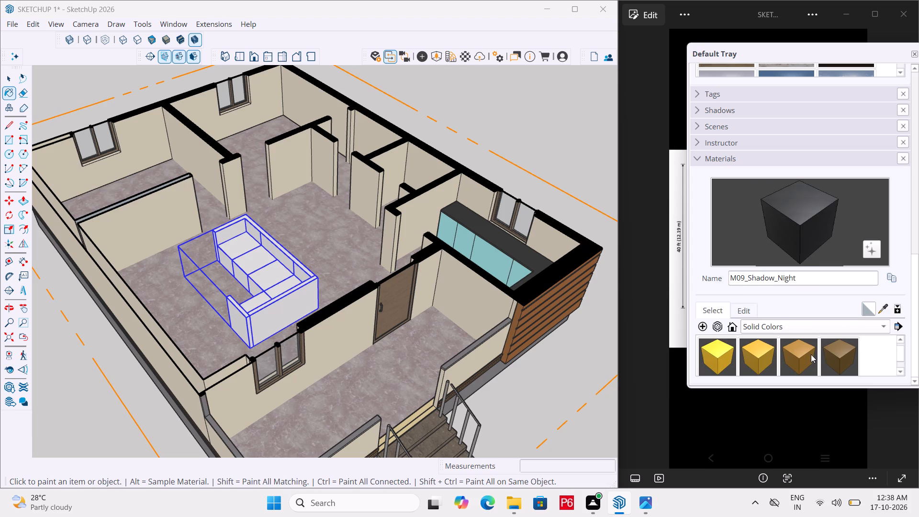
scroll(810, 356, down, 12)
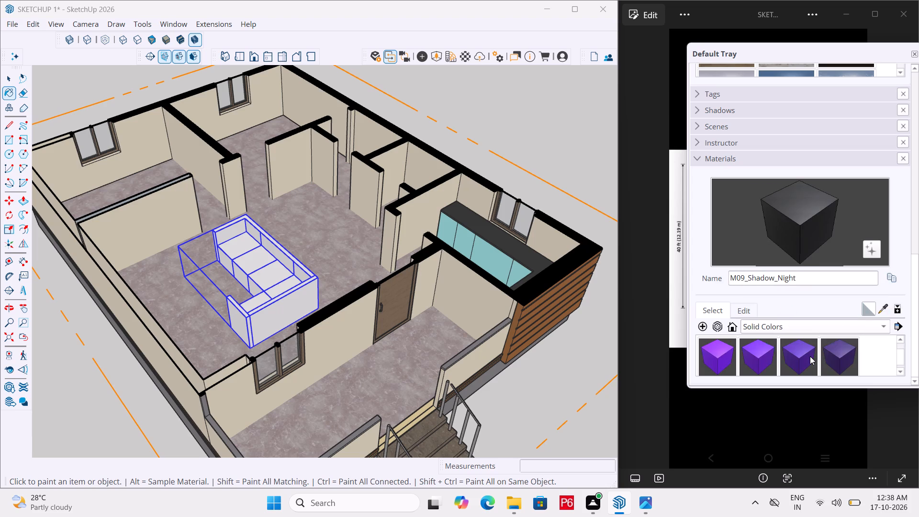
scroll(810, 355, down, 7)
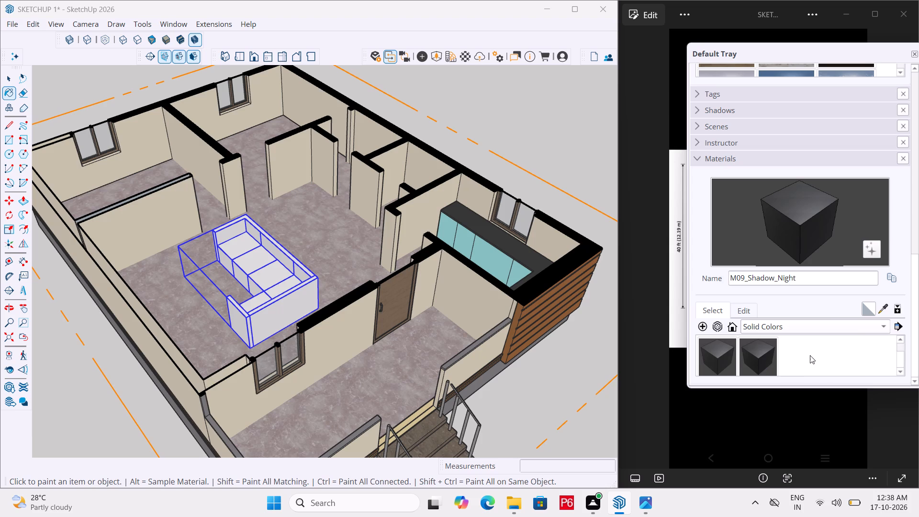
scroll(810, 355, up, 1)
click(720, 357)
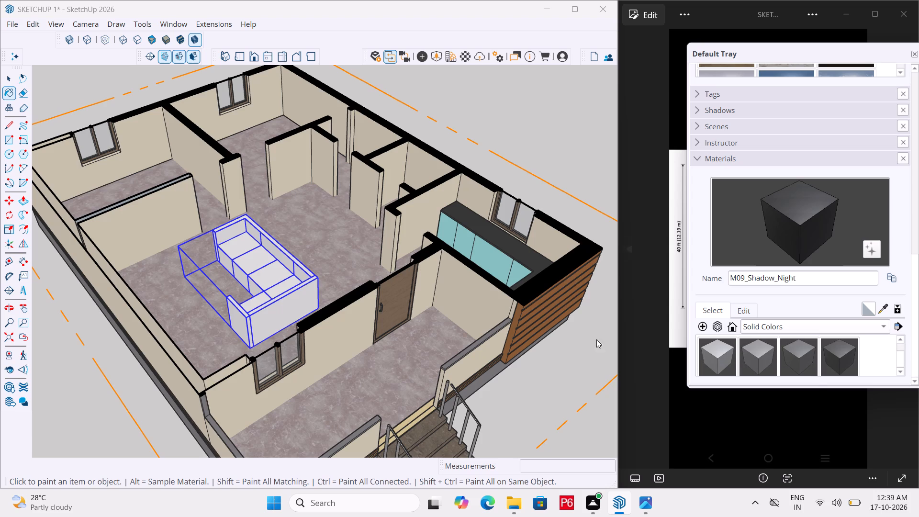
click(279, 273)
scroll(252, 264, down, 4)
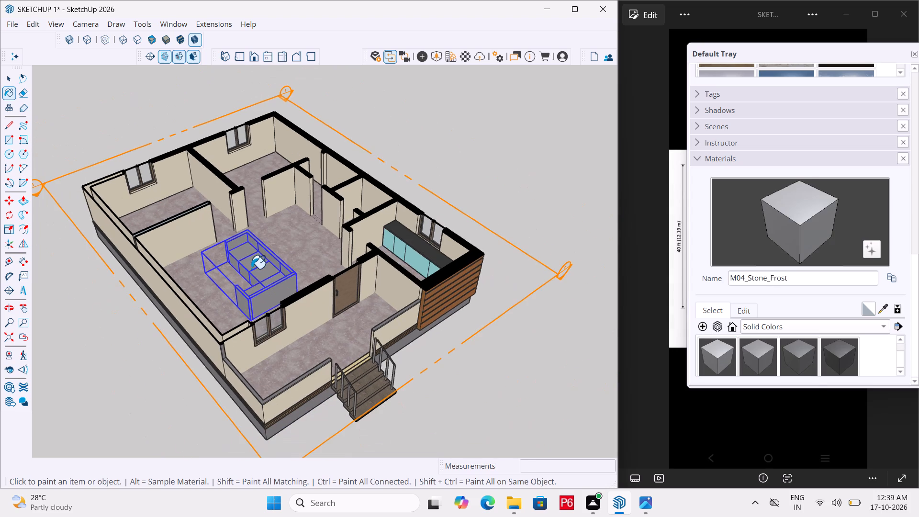
Save the model, leave the Paint Bucket, and clear the selection.
key(ctrl+s)
key(ctrl+s)
ctrl+scroll(257, 274, down, 2)
key(space)
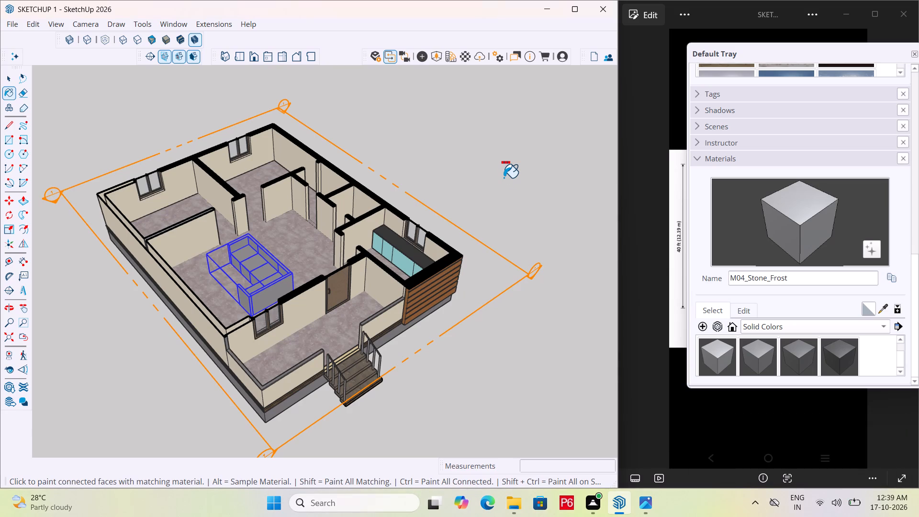
key(space)
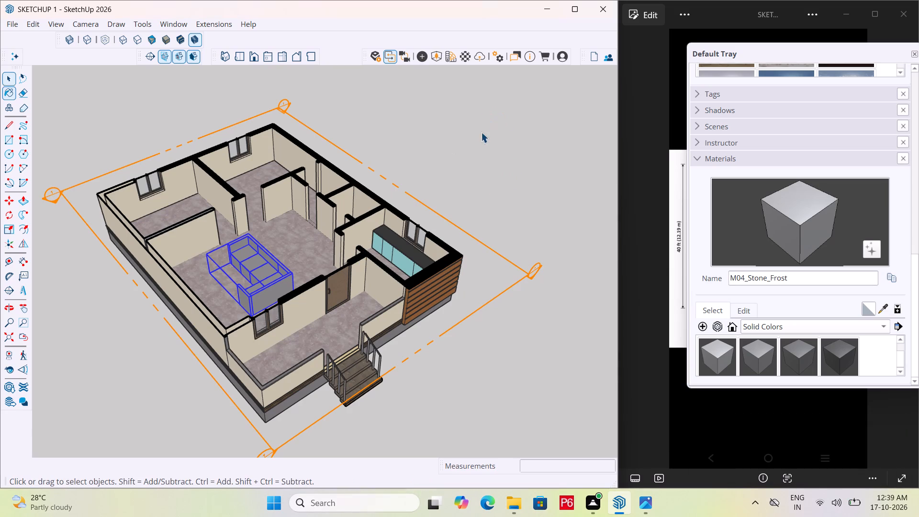
click(476, 123)
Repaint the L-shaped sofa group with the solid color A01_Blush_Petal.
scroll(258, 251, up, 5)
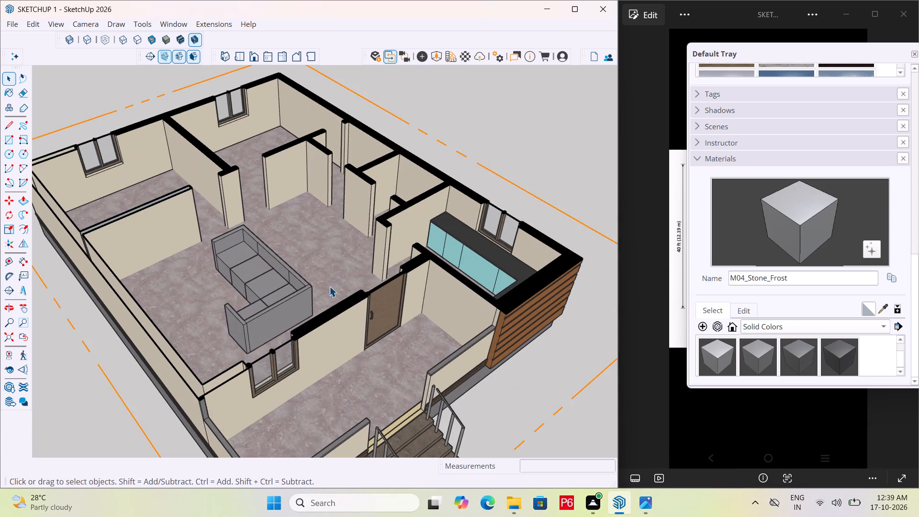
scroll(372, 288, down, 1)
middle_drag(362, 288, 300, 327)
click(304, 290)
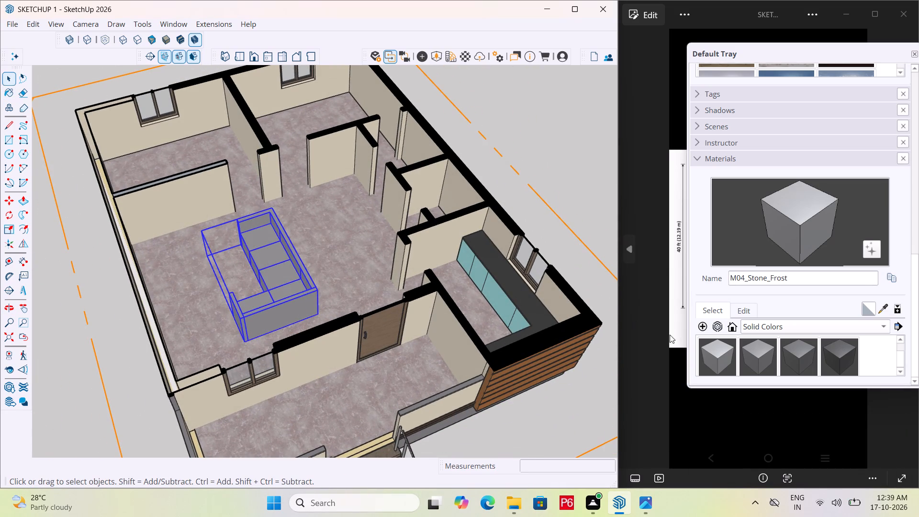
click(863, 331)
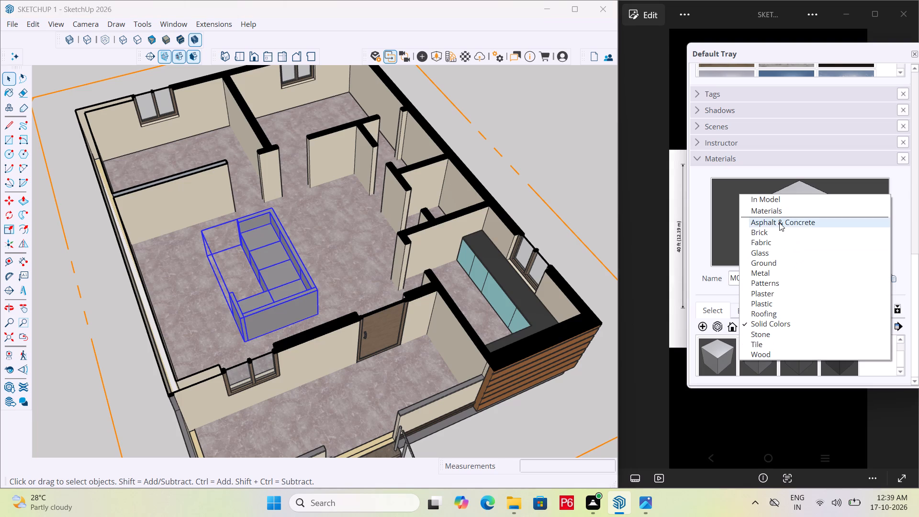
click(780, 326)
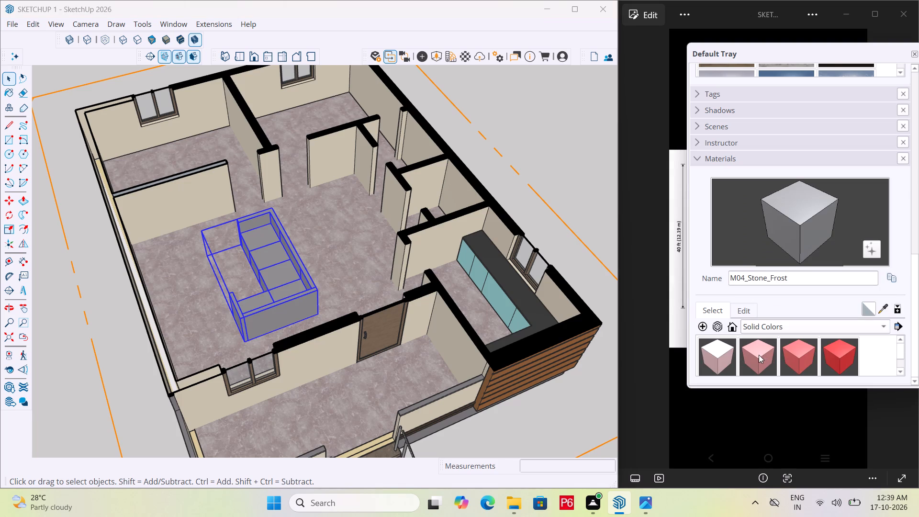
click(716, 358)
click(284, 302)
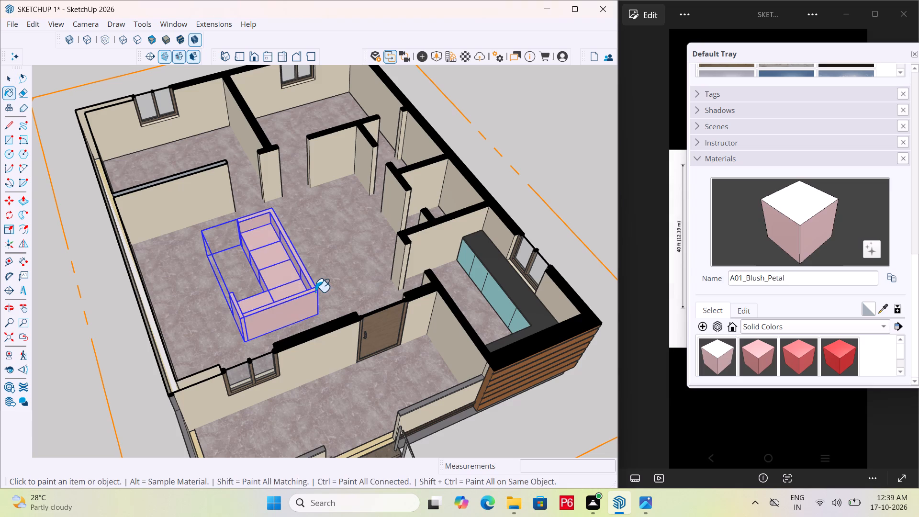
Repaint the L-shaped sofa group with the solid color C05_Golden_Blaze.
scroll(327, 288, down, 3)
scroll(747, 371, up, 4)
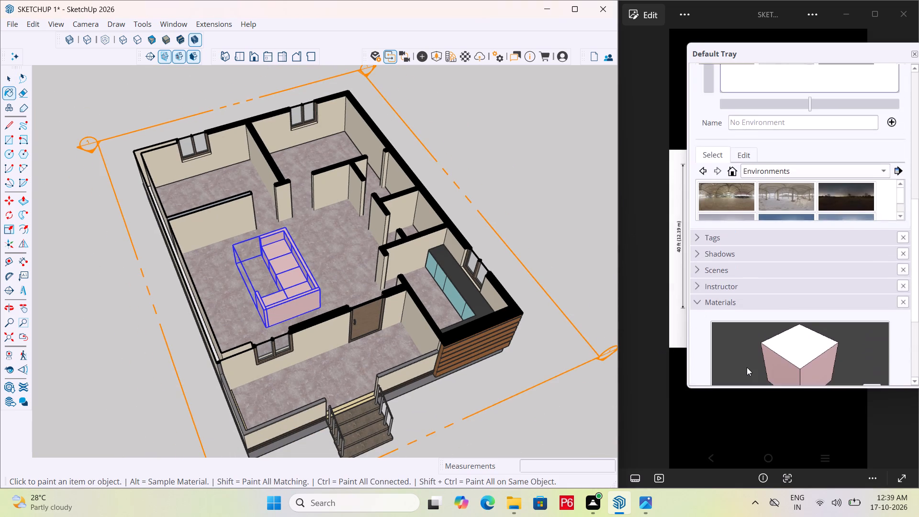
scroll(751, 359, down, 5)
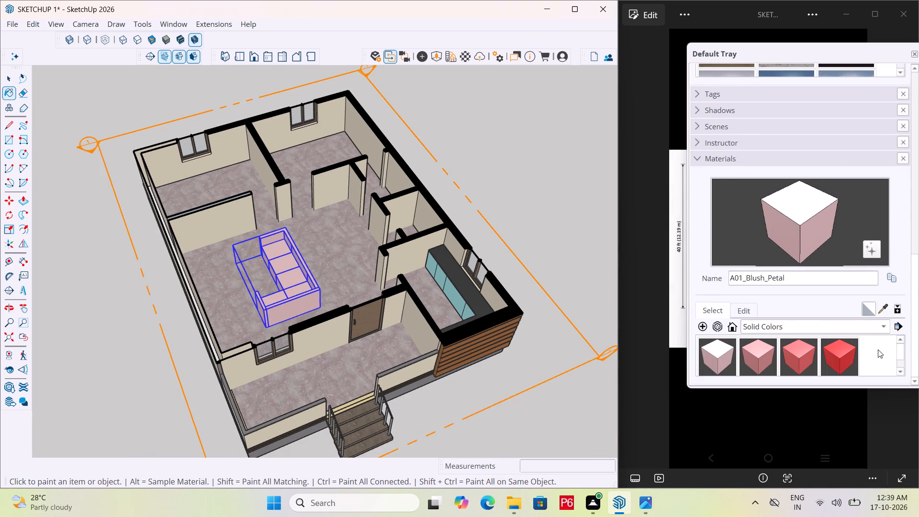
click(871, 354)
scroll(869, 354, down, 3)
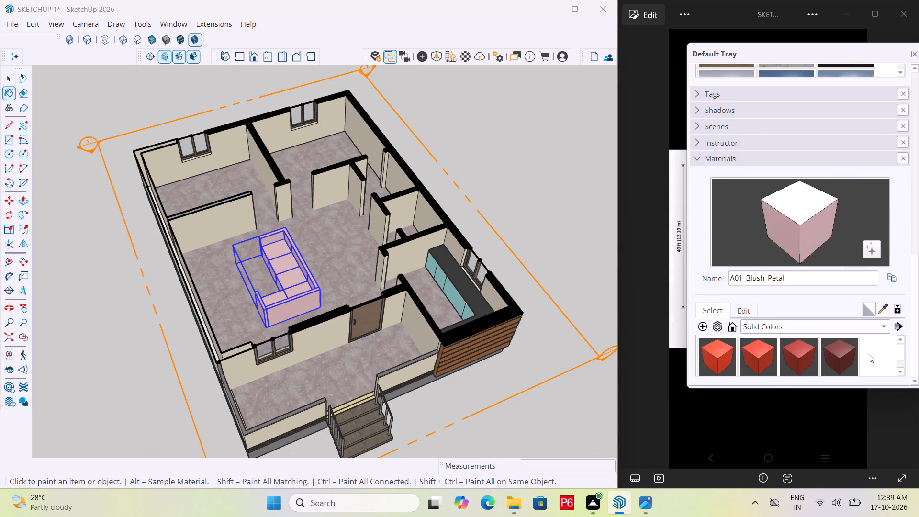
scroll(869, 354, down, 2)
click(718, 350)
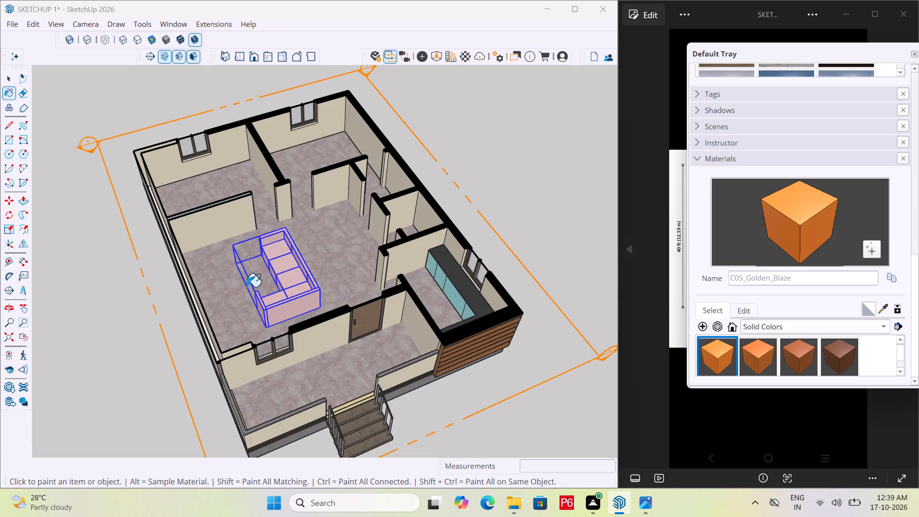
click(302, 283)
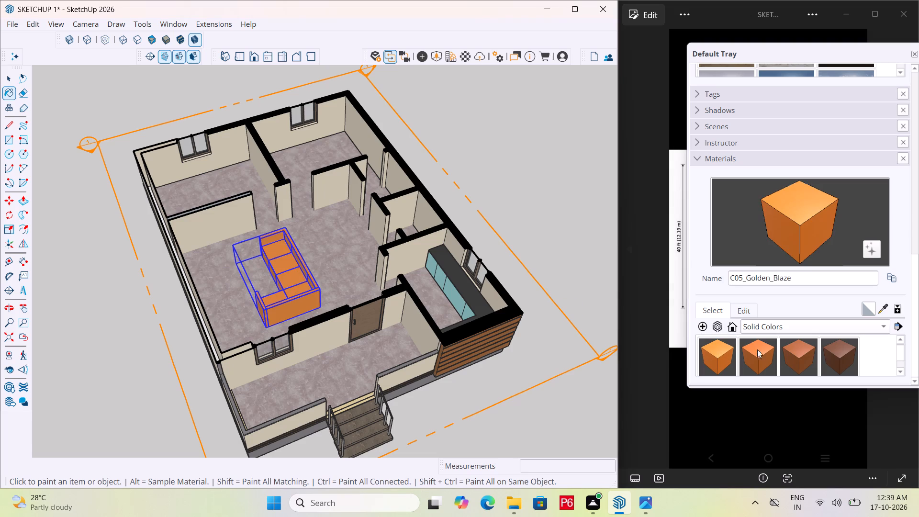
Repaint the L-shaped sofa group with the solid color C07_Caramel_Shine.
click(788, 350)
click(285, 281)
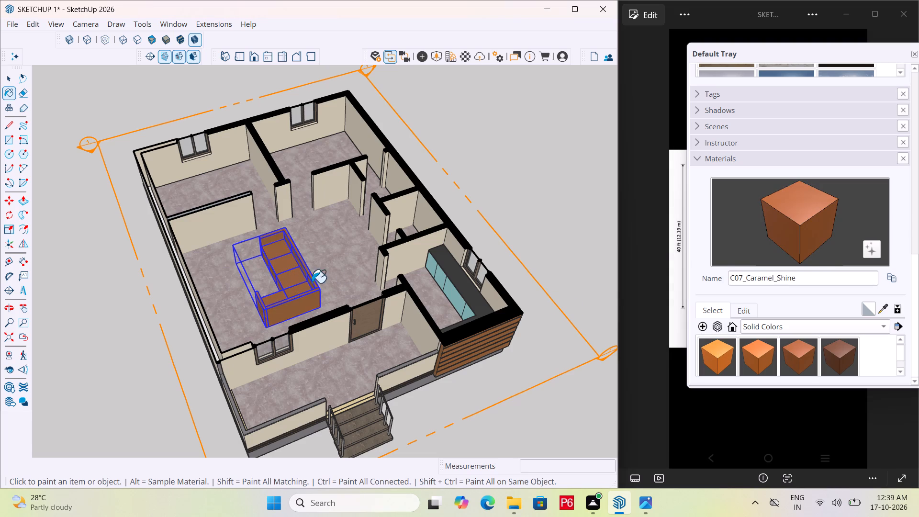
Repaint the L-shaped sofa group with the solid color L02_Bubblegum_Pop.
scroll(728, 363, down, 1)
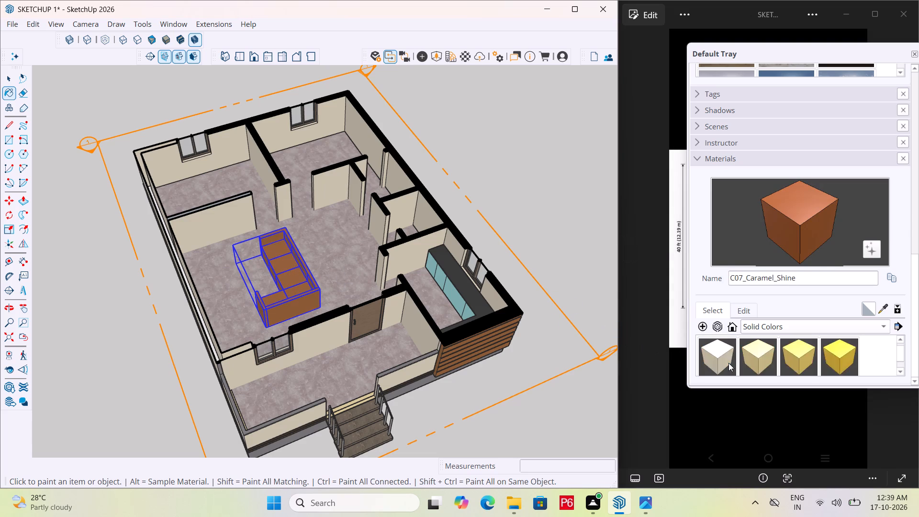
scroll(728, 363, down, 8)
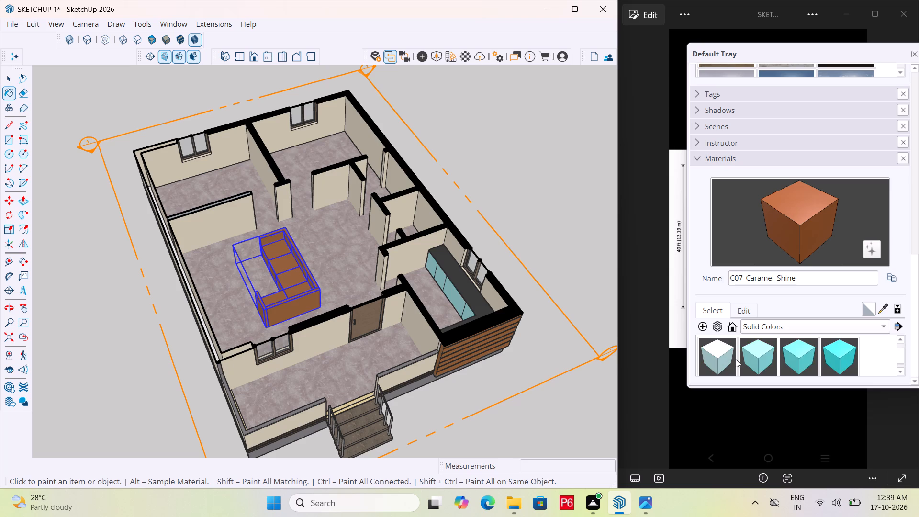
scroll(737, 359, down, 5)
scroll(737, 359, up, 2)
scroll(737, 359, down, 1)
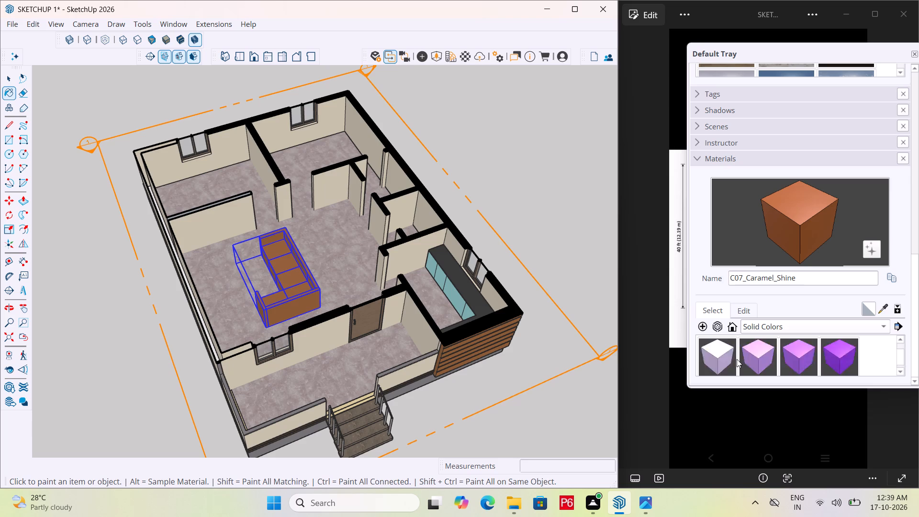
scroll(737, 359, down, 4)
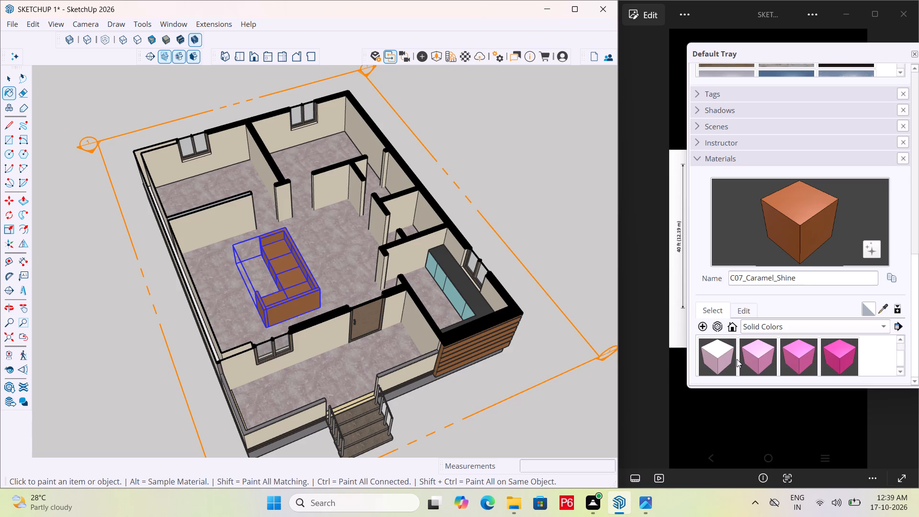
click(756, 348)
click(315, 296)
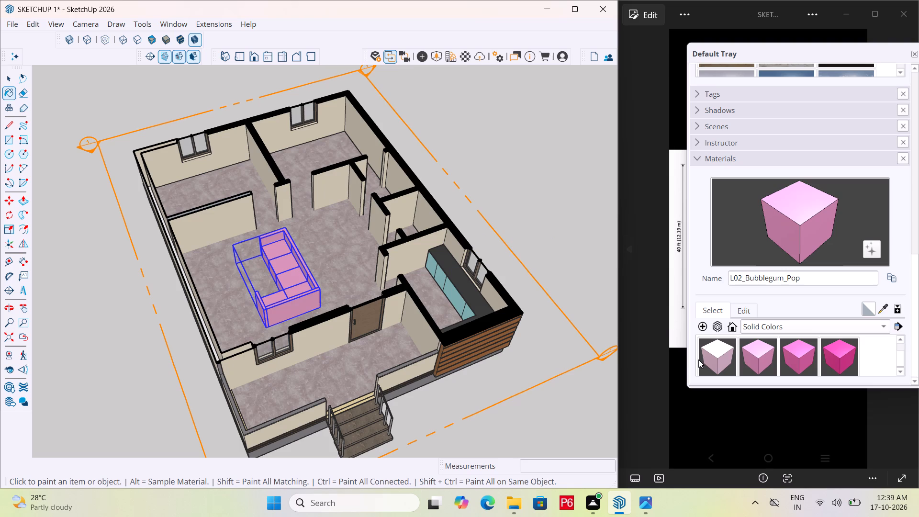
Repaint the L-shaped sofa group with the solid color M01_Silver_Fog, leave the Paint Bucket, and clear the selection.
scroll(768, 348, down, 2)
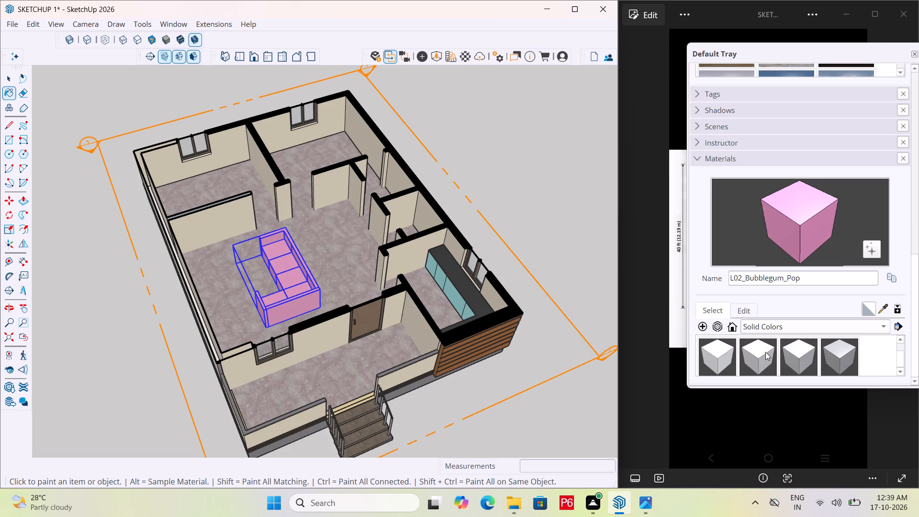
click(765, 352)
click(311, 298)
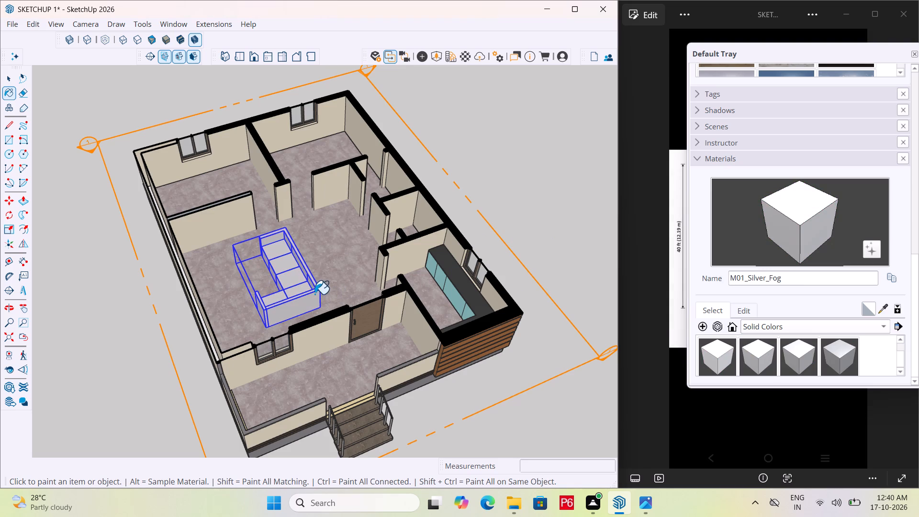
key(space)
click(538, 192)
Save the model with the repainted sofa.
middle_drag(265, 307, 395, 295)
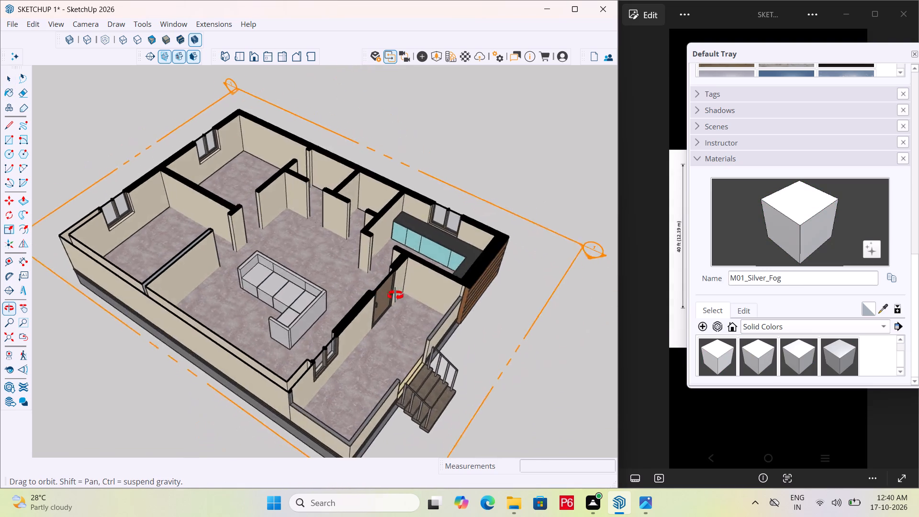
middle_drag(395, 295, 325, 328)
key(ctrl+s)
key(ctrl+s)
key(ctrl+s)
Draw a coffee table rectangle about 2 ft 9 in by 4 ft 5 in on the living hall floor, inside the sofa's L.
middle_drag(282, 301, 337, 267)
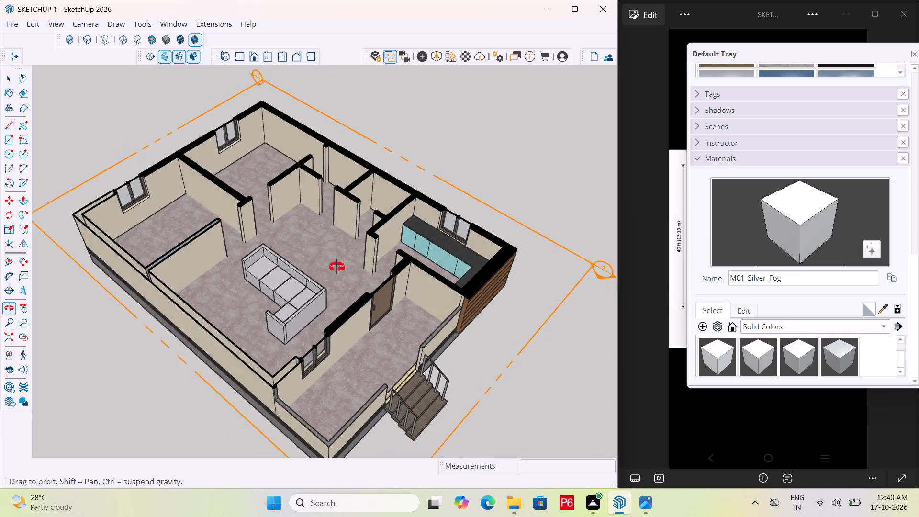
middle_drag(337, 267, 279, 275)
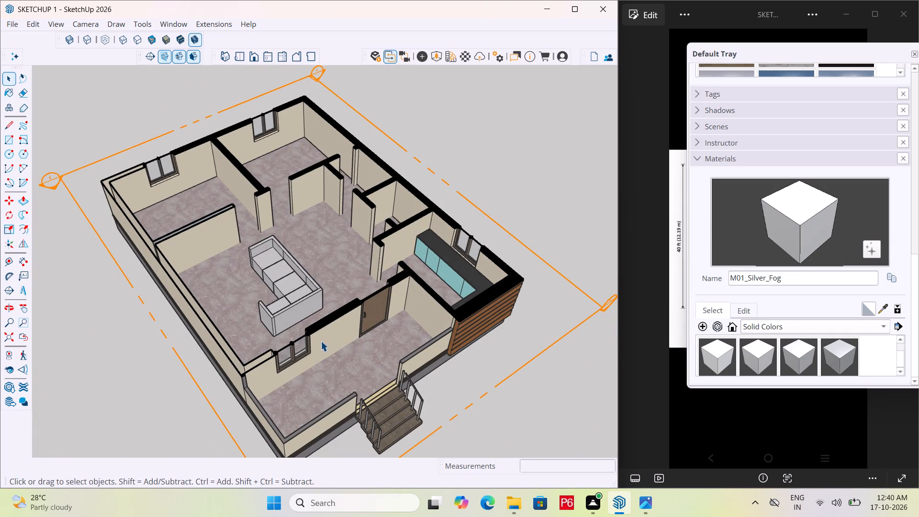
click(917, 54)
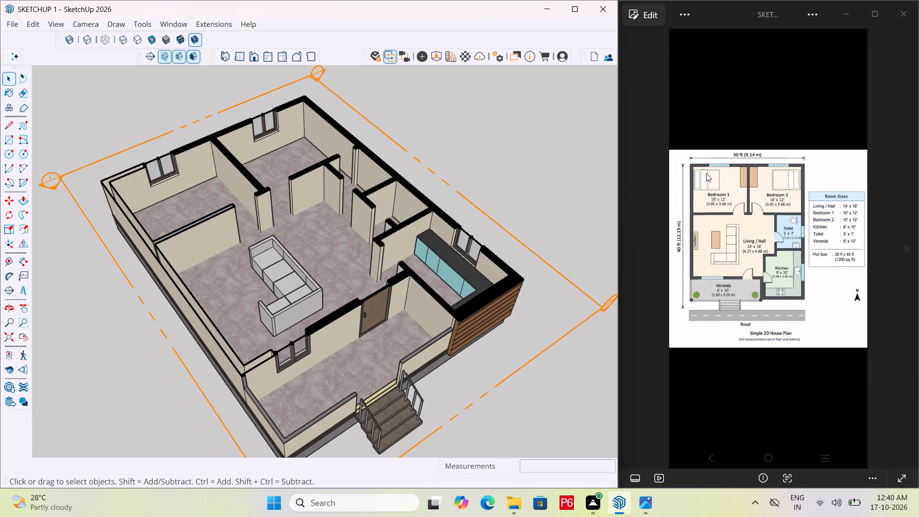
scroll(150, 273, up, 5)
middle_drag(340, 291, 214, 327)
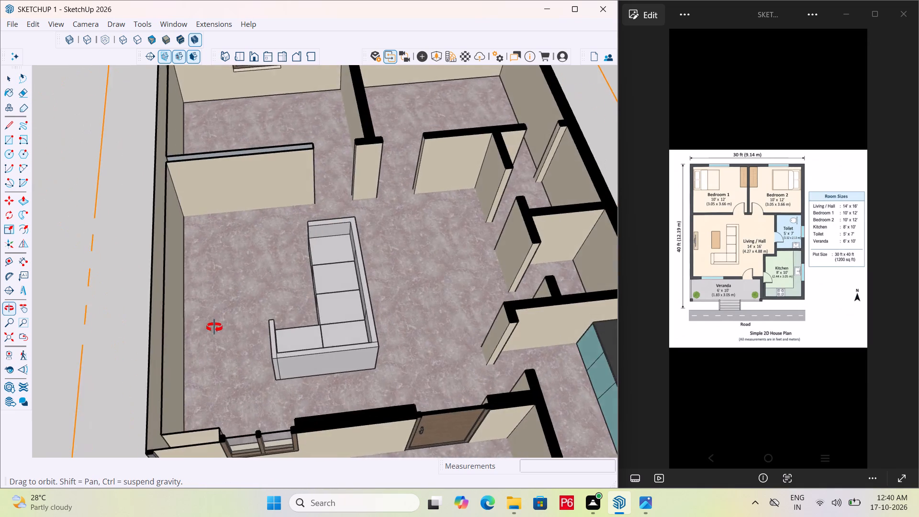
middle_drag(214, 327, 219, 329)
scroll(232, 324, up, 4)
middle_drag(283, 278, 270, 383)
scroll(283, 283, down, 1)
scroll(248, 301, up, 3)
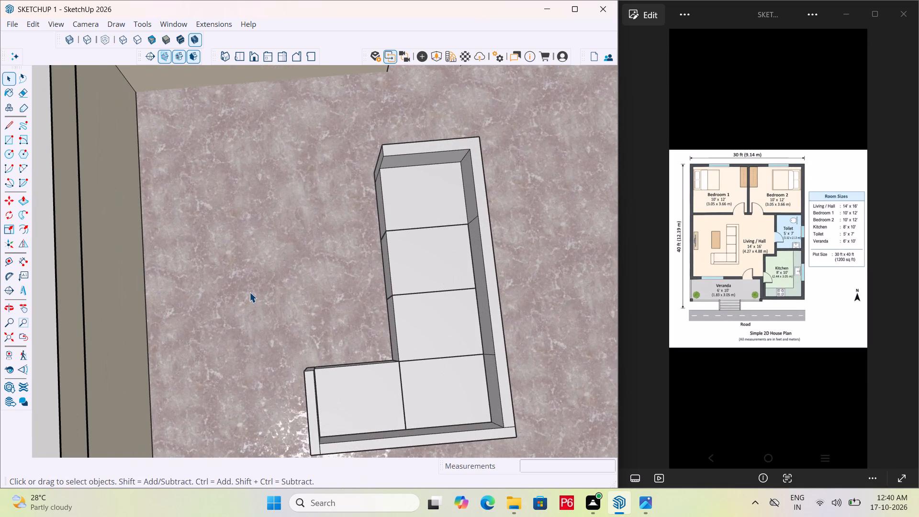
key(t)
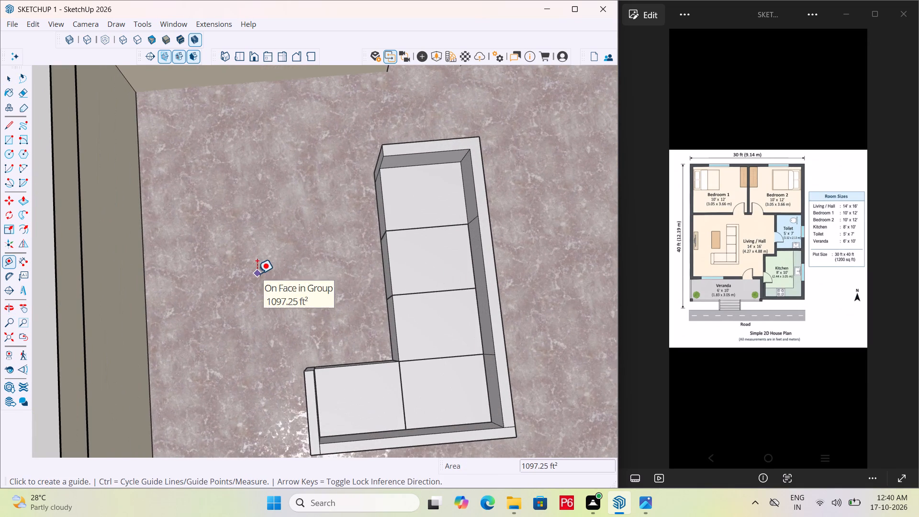
key(e)
key(r)
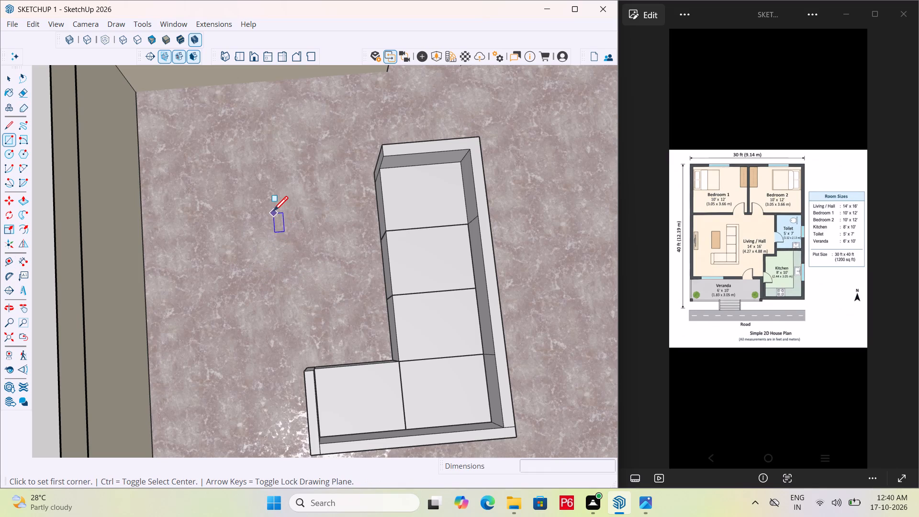
click(270, 206)
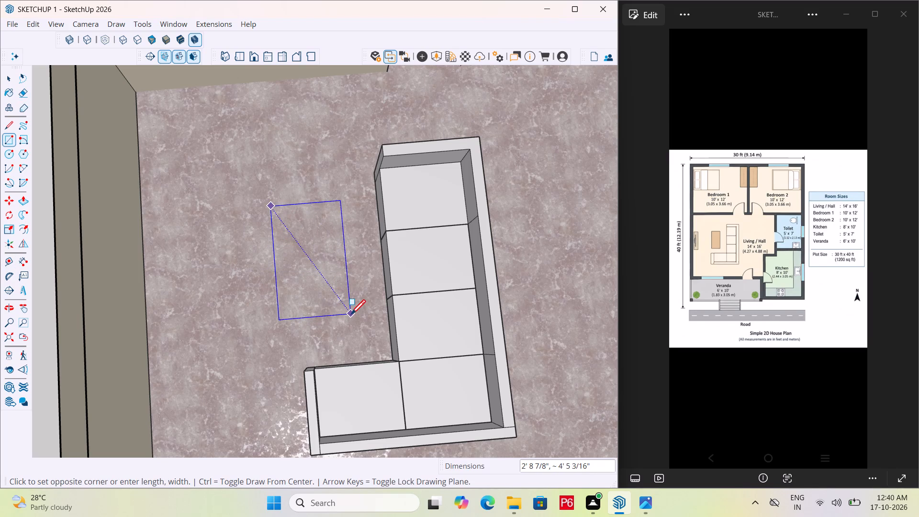
click(352, 316)
key(space)
Push/Pull the coffee table rectangle up to the height of the sofa seats.
double_click(332, 290)
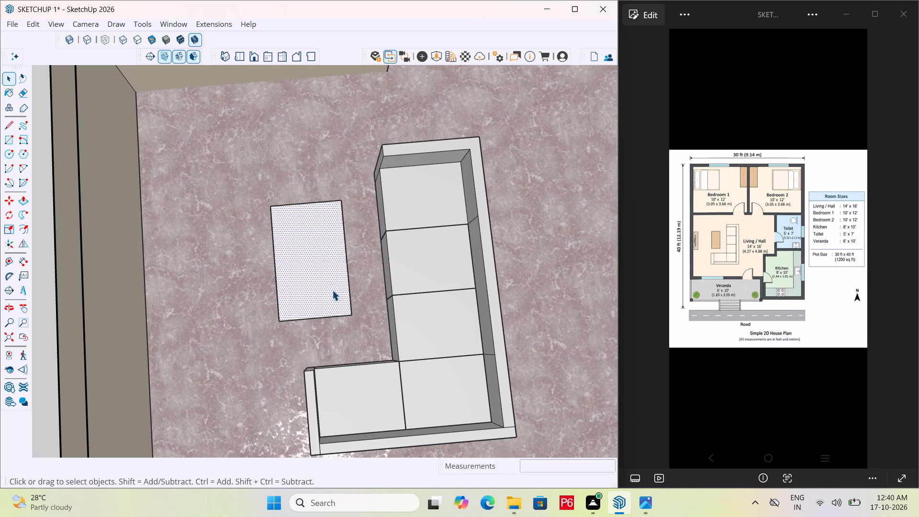
double_click(332, 290)
key(p)
click(332, 288)
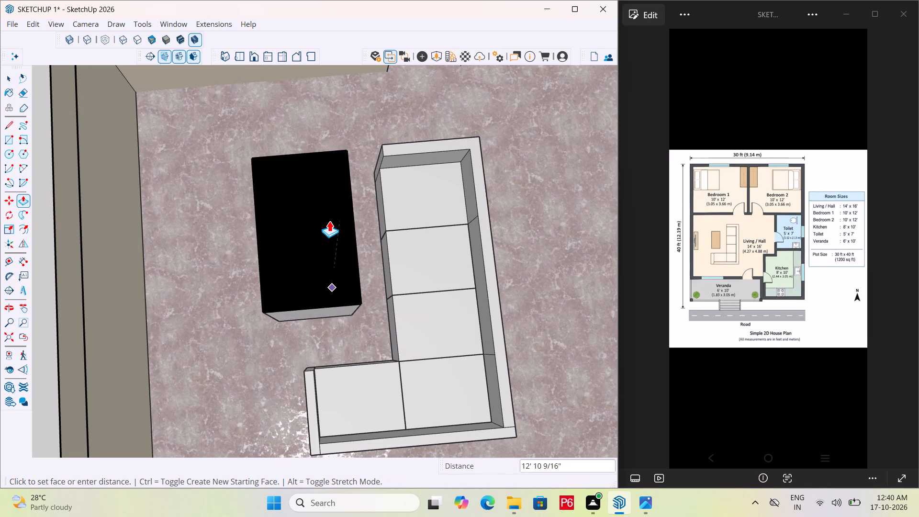
click(416, 243)
middle_drag(322, 303, 449, 169)
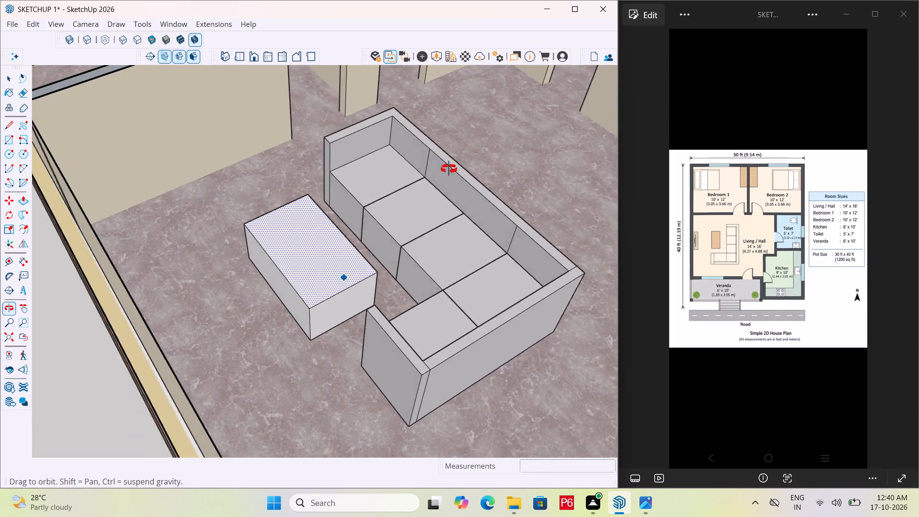
middle_drag(449, 169, 348, 185)
key(space)
Paint the four side faces of the coffee table with Glass_Basic_01 from the Glass materials.
scroll(297, 301, up, 4)
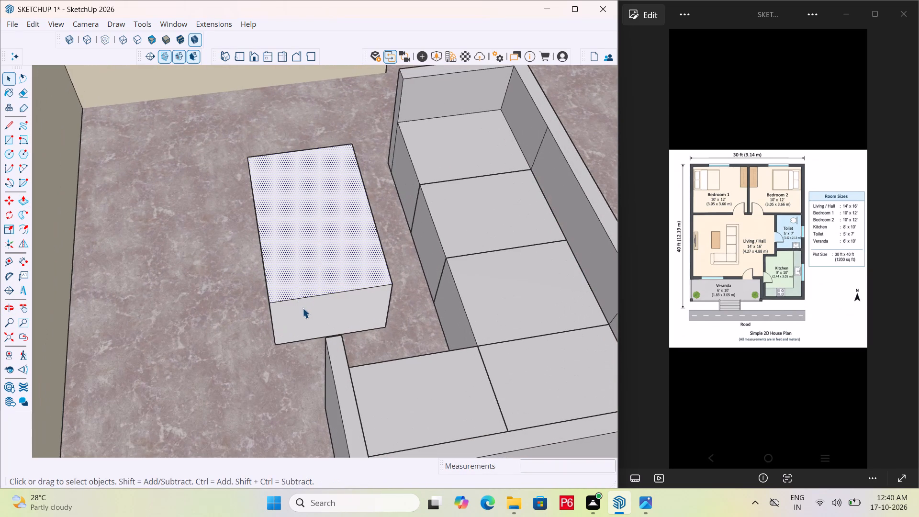
click(303, 308)
click(315, 312)
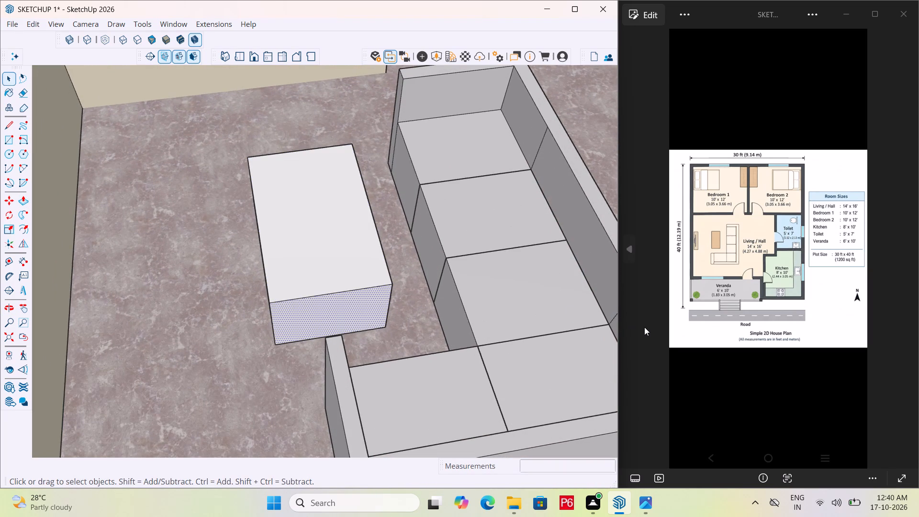
key(b)
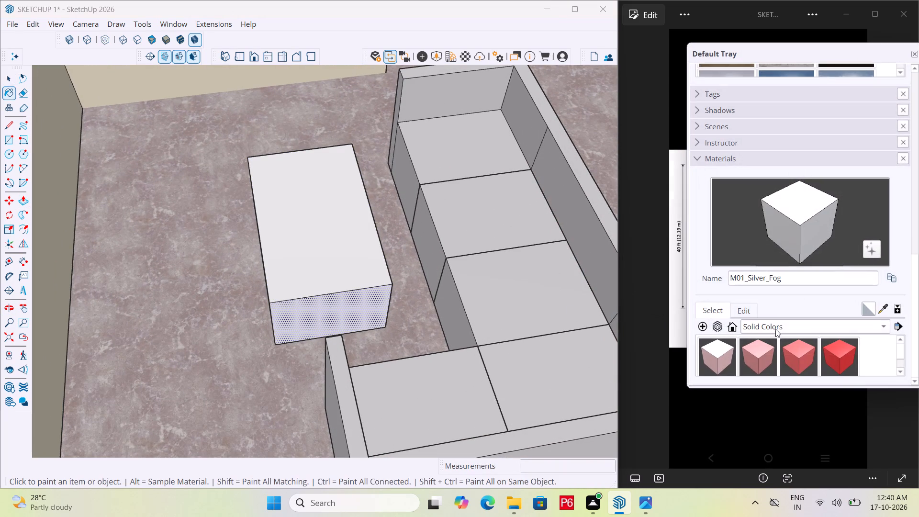
click(807, 327)
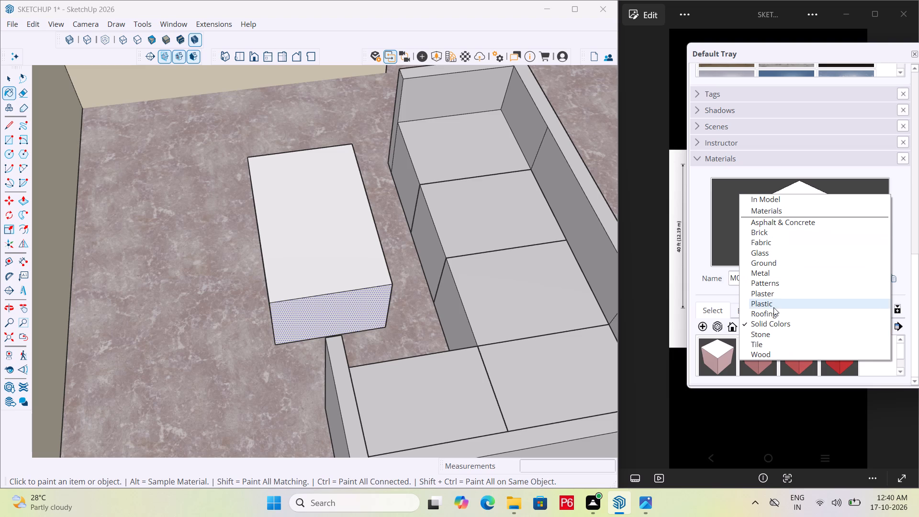
click(783, 254)
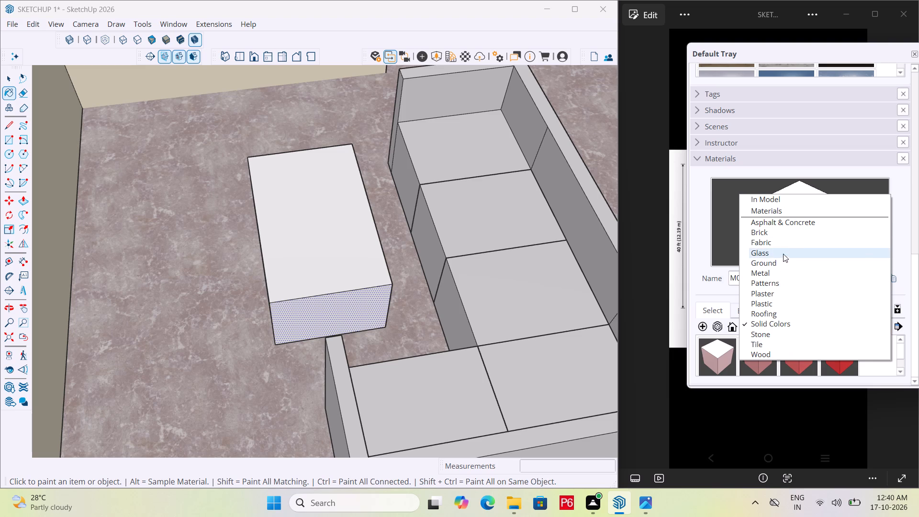
click(724, 356)
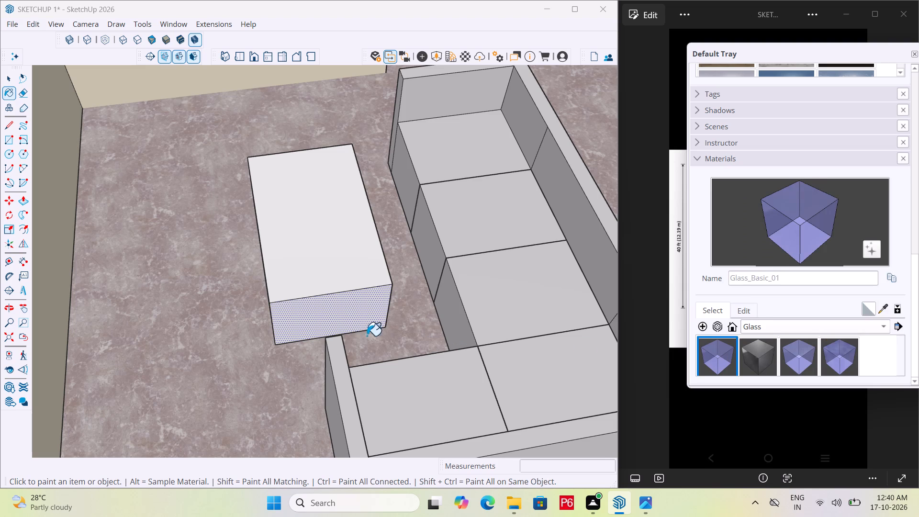
click(360, 317)
middle_drag(252, 297, 444, 288)
click(325, 311)
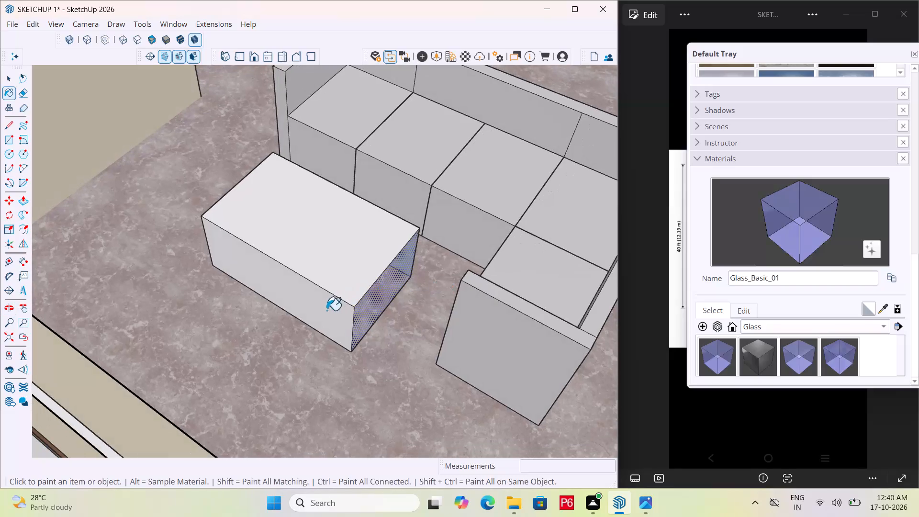
click(328, 310)
middle_drag(181, 252, 631, 251)
drag(290, 326, 296, 322)
middle_drag(230, 293, 232, 293)
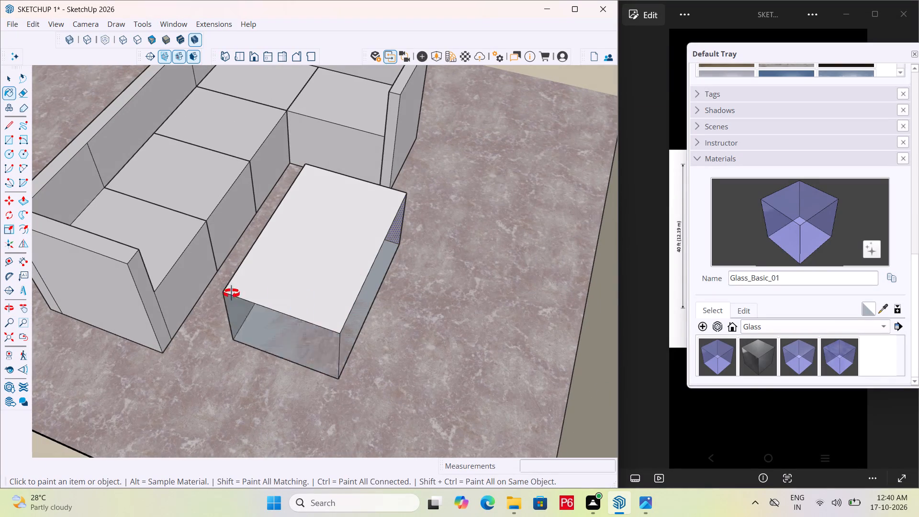
middle_drag(232, 293, 527, 285)
click(310, 314)
Examine the coffee table's sides and its placement beside the sofa from several angles.
middle_drag(516, 289, 0, 293)
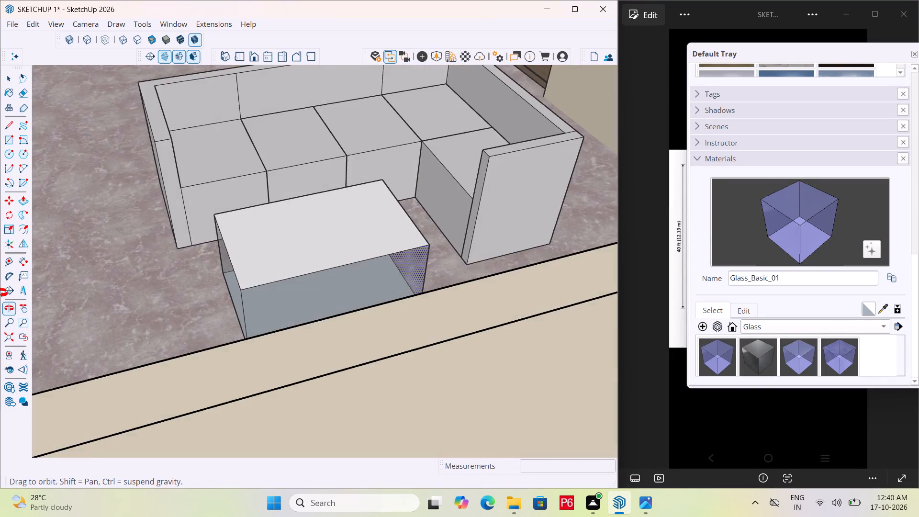
middle_drag(0, 293, 358, 287)
middle_drag(486, 297, 268, 360)
scroll(486, 297, down, 1)
middle_drag(671, 251, 399, 371)
scroll(671, 251, down, 1)
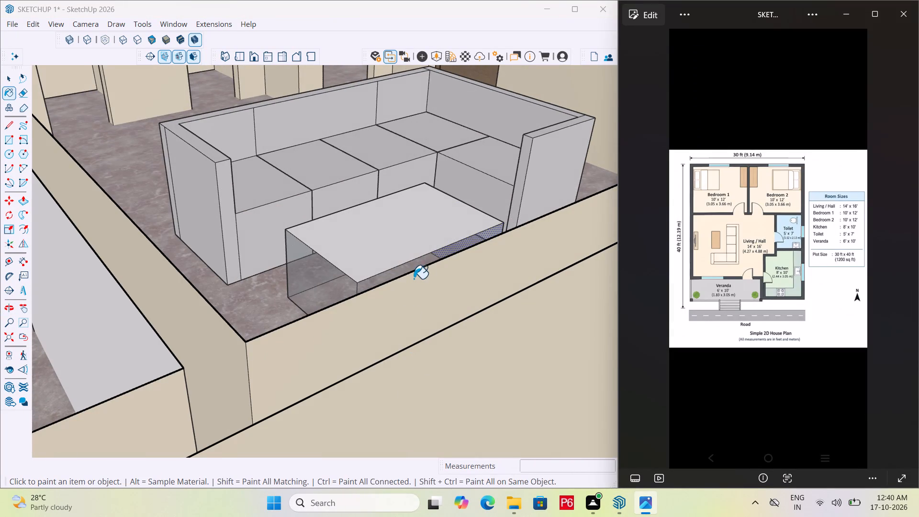
scroll(415, 278, down, 5)
scroll(377, 325, down, 6)
middle_drag(528, 258, 266, 350)
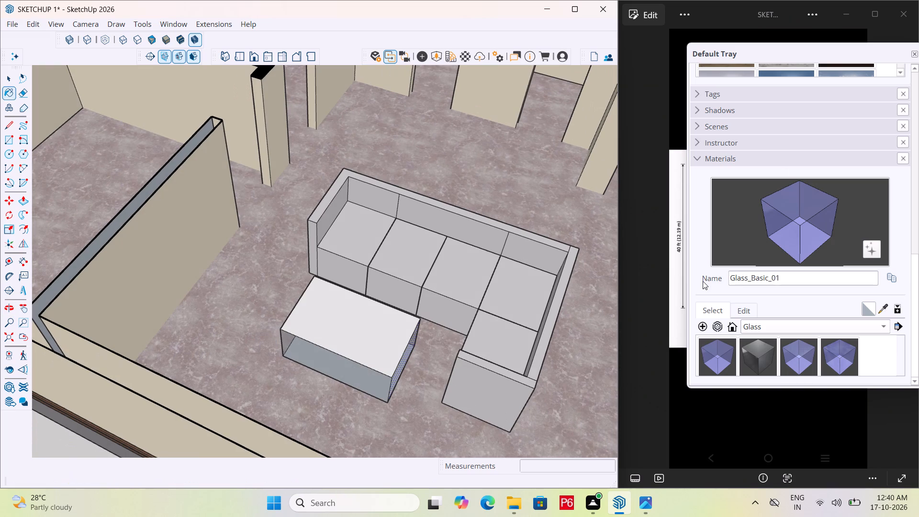
Paint the top face of the coffee table with A01_Blush_Petal from the Solid Colors materials.
click(800, 321)
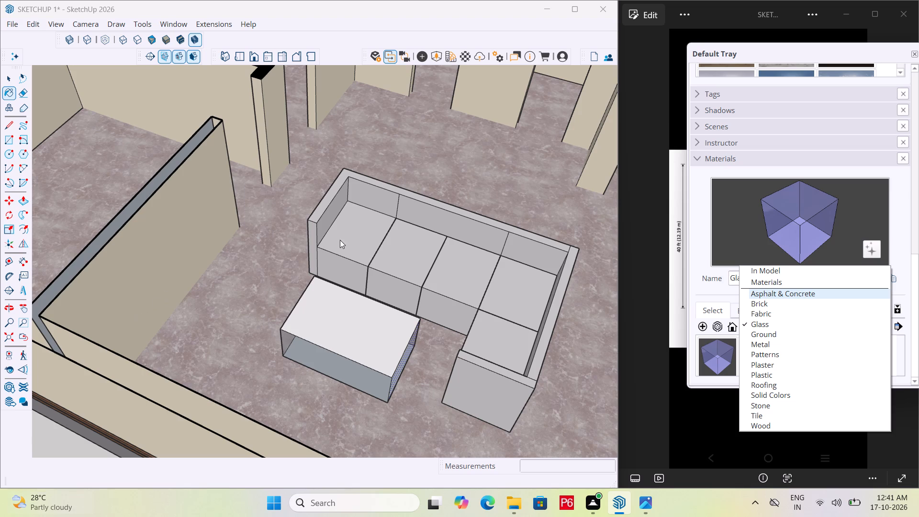
scroll(337, 249, down, 1)
scroll(356, 308, down, 1)
middle_drag(356, 308, 313, 301)
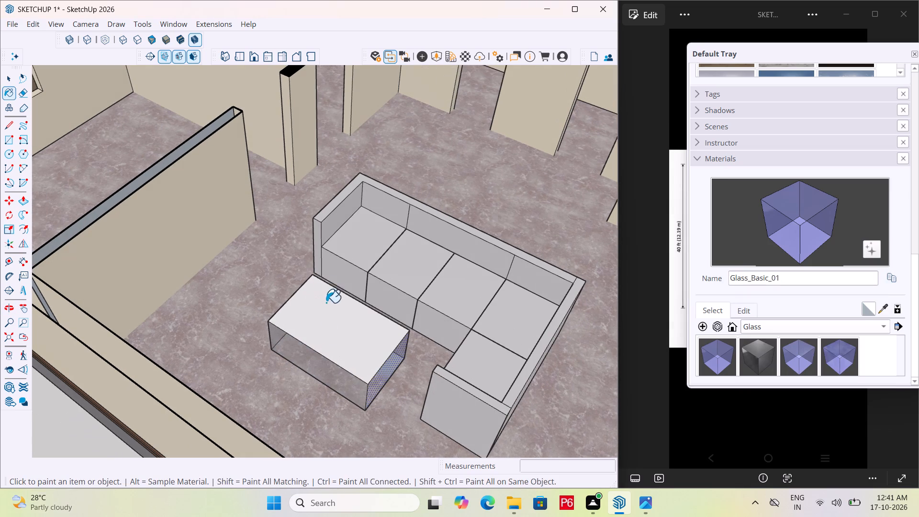
scroll(771, 341, down, 3)
scroll(864, 348, up, 3)
scroll(807, 359, down, 4)
click(791, 328)
click(780, 428)
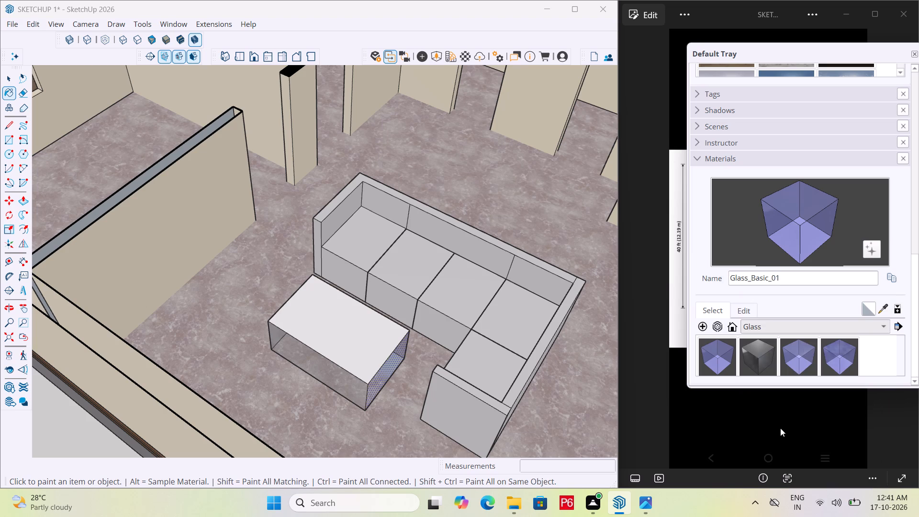
click(721, 356)
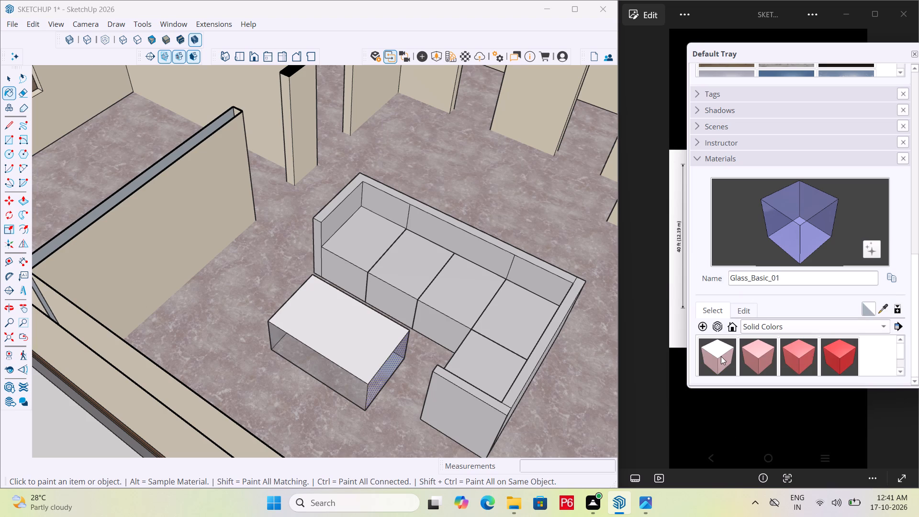
click(350, 337)
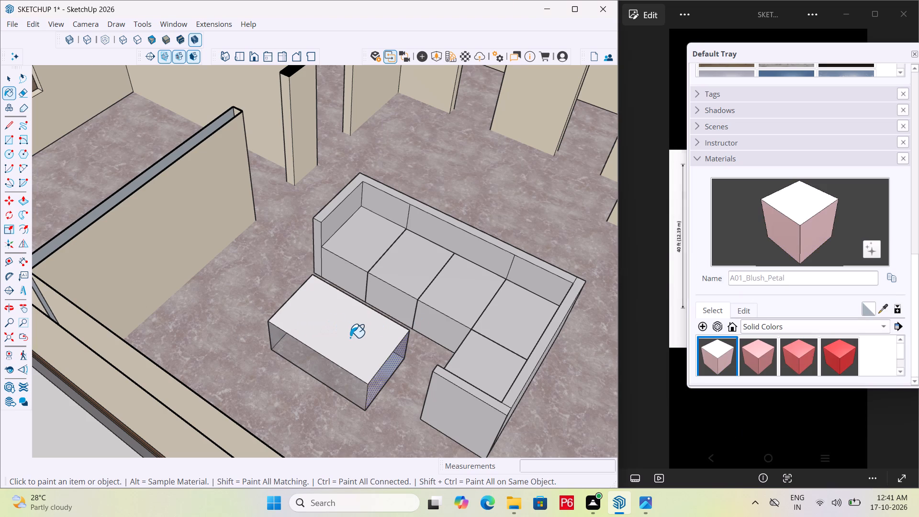
Save the model.
scroll(202, 351, down, 5)
scroll(239, 299, down, 2)
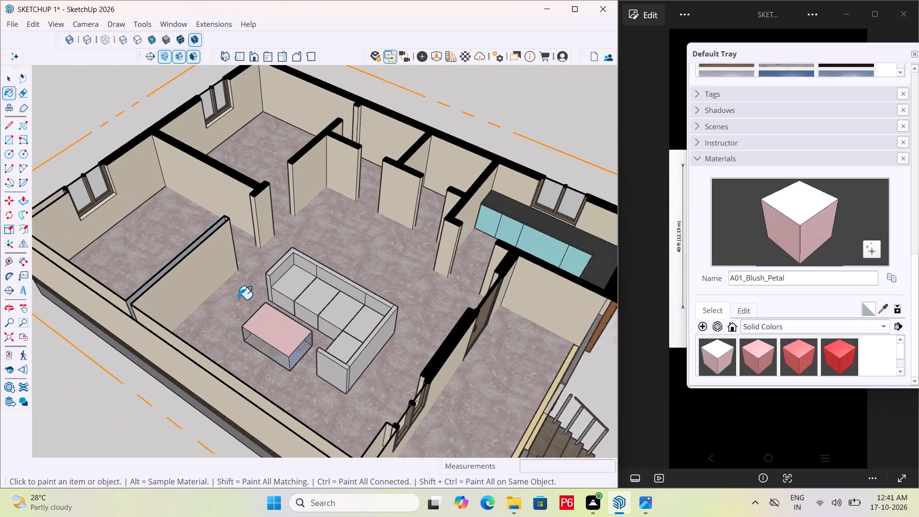
scroll(238, 299, down, 3)
key(space)
click(465, 146)
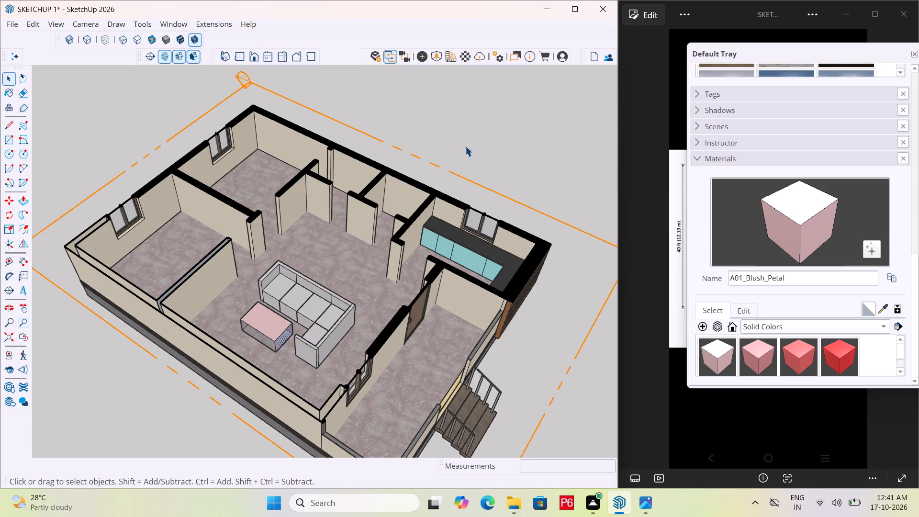
key(ctrl+s)
key(ctrl+s)
key(ctrl+s)
Examine the furnished living hall and the surrounding rooms from several angles.
scroll(248, 317, up, 3)
middle_drag(323, 346, 169, 321)
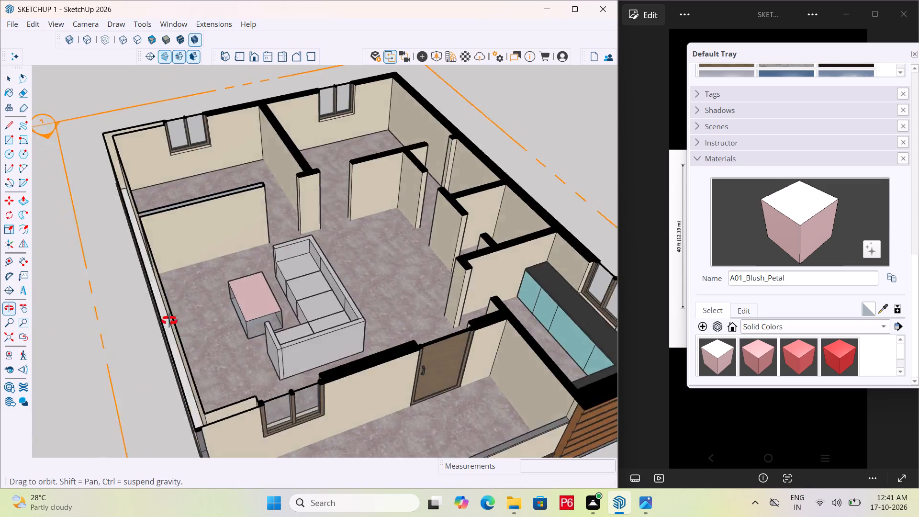
middle_drag(169, 321, 53, 323)
middle_drag(392, 321, 315, 315)
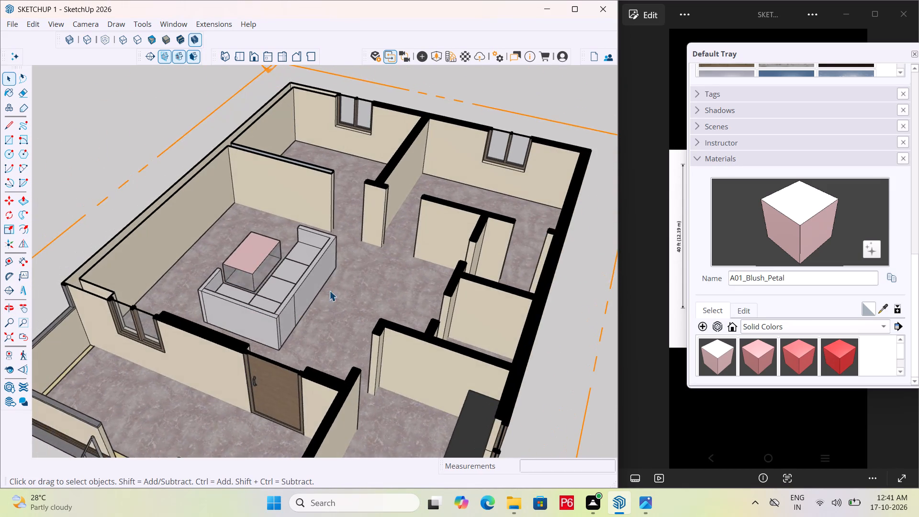
scroll(382, 285, down, 2)
middle_drag(172, 240, 111, 269)
scroll(165, 242, up, 4)
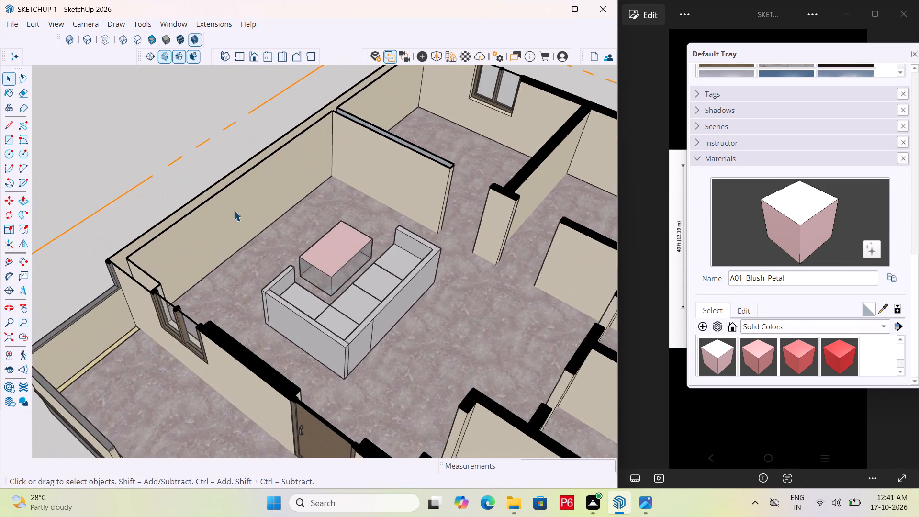
scroll(248, 206, up, 3)
scroll(288, 266, down, 4)
scroll(248, 281, down, 10)
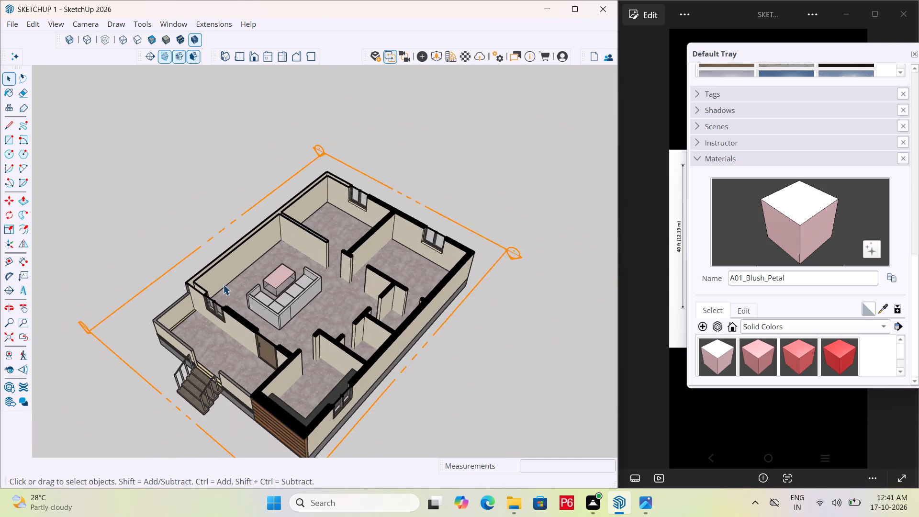
Draw a bed rectangle on the floor of the far corner bedroom, with one short side along the windowed wall.
middle_drag(174, 313, 554, 401)
scroll(326, 194, up, 4)
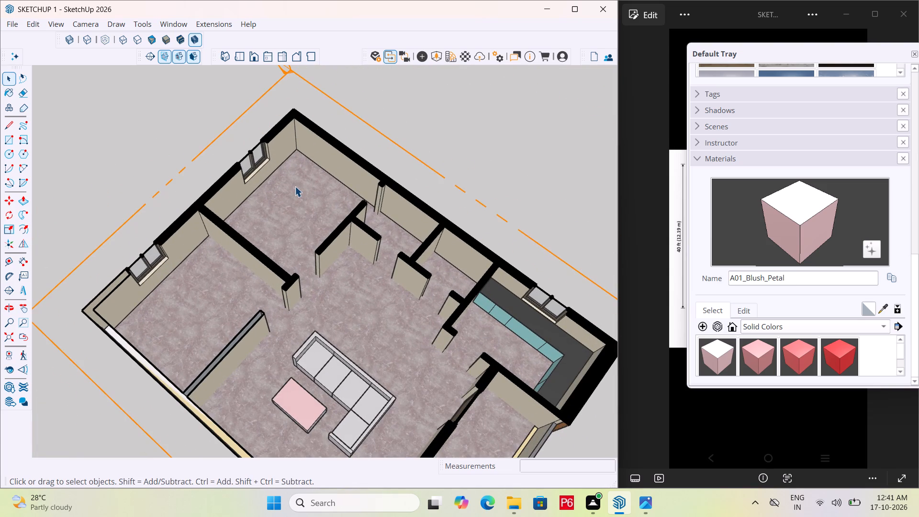
key(r)
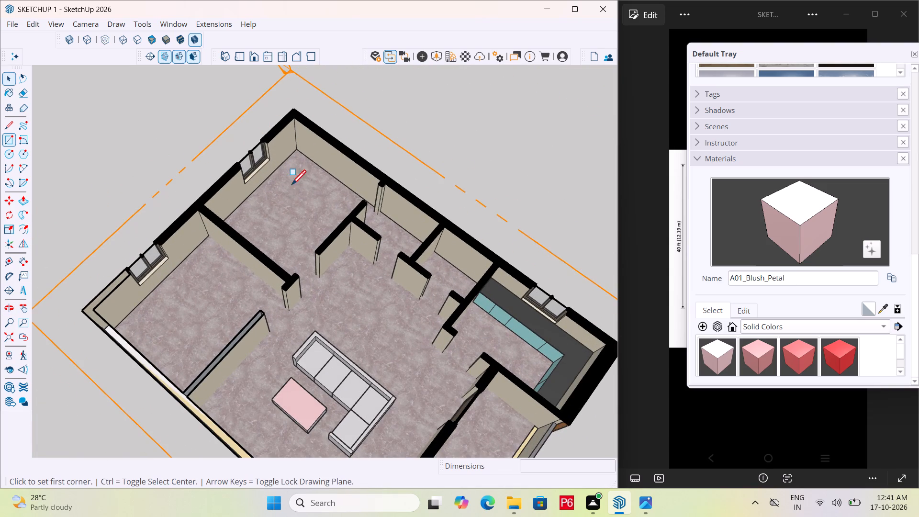
scroll(253, 204, up, 5)
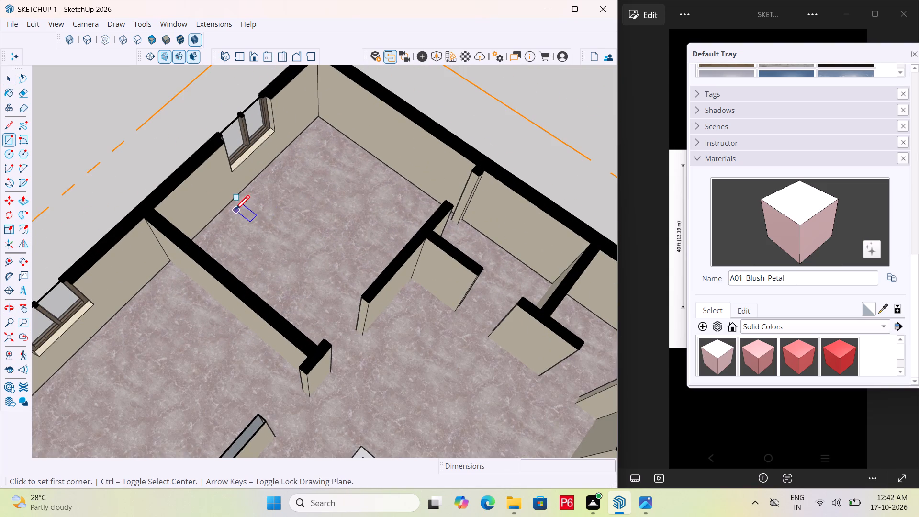
click(226, 214)
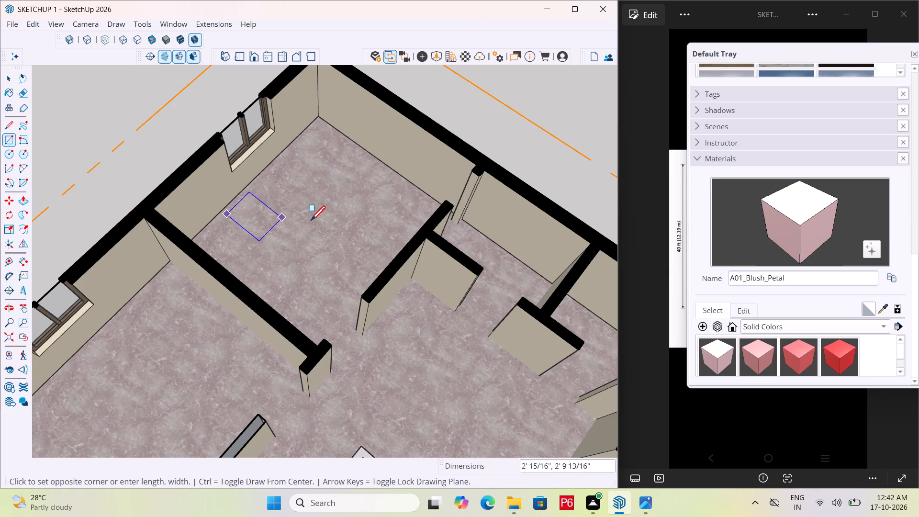
click(365, 224)
key(space)
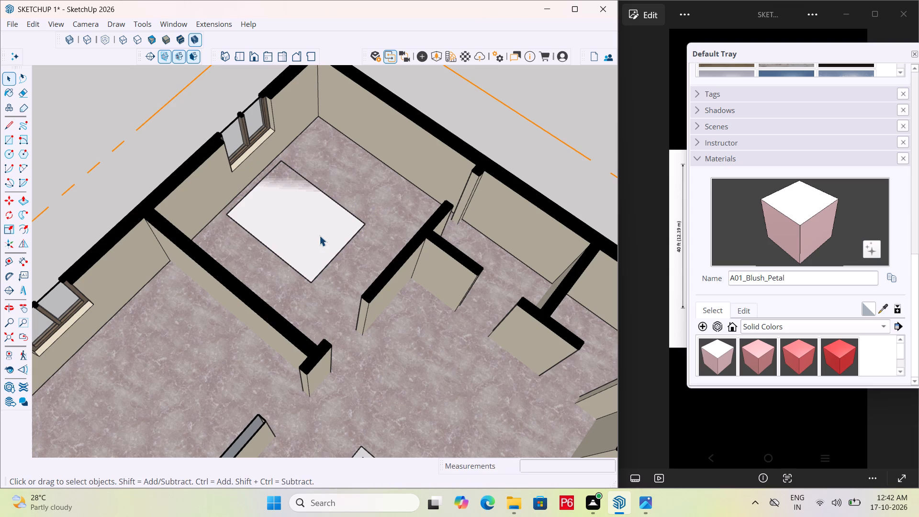
Make the bed rectangle's face and edges into a group.
click(319, 236)
right_click(316, 232)
double_click(306, 233)
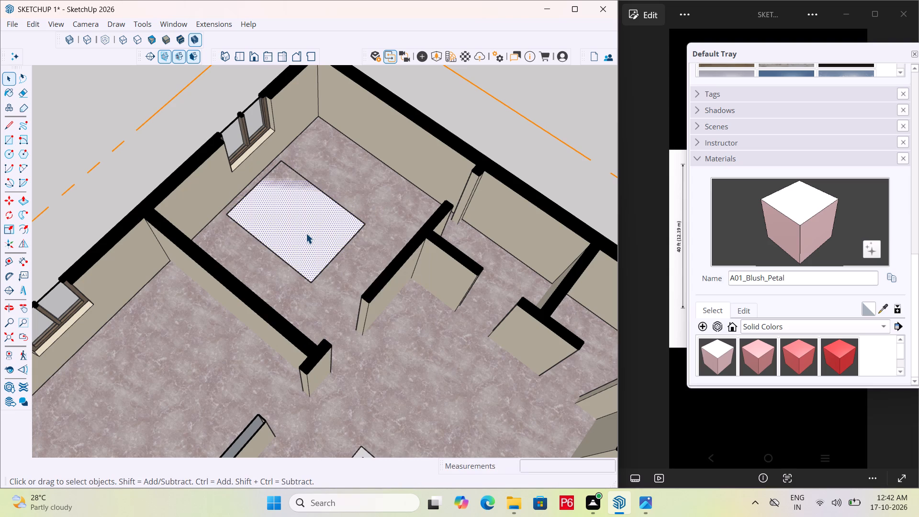
right_click(305, 233)
click(360, 345)
key(space)
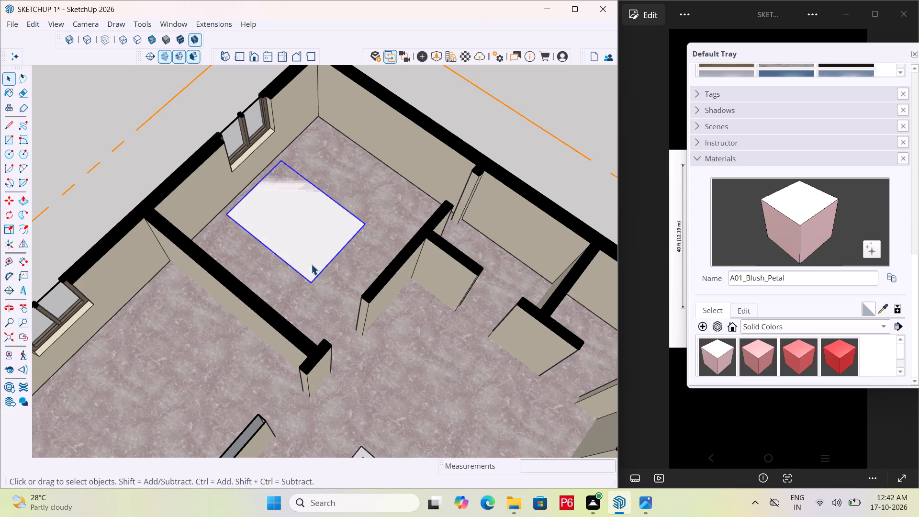
Open the bed group and Push/Pull its face up 2 ft.
double_click(307, 240)
click(307, 240)
key(o)
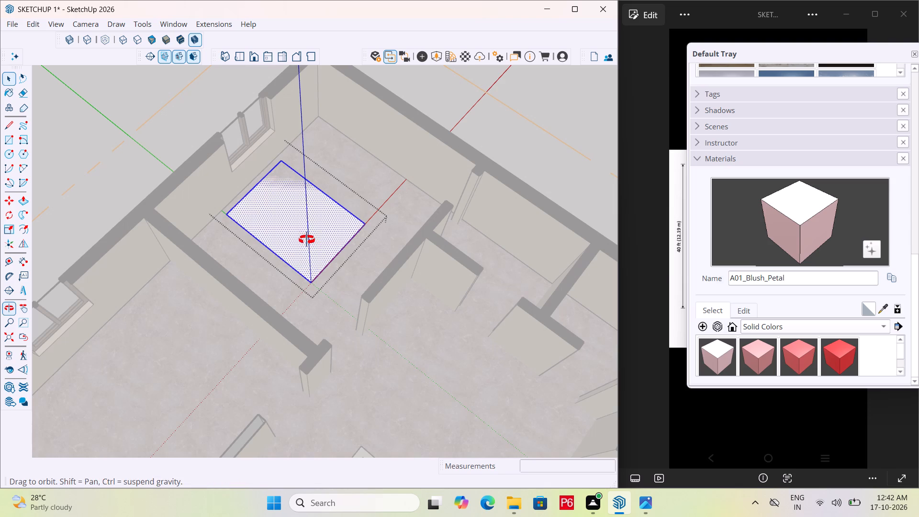
key(p)
click(311, 234)
middle_drag(311, 214, 286, 143)
text(2')
key(Return)
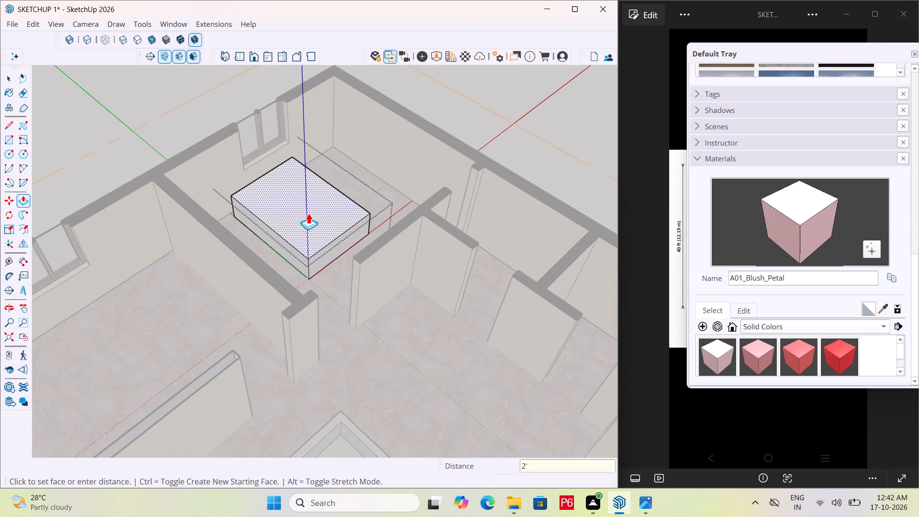
Save the model and leave the bed group.
key(ctrl+s)
key(ctrl+s)
scroll(291, 199, up, 2)
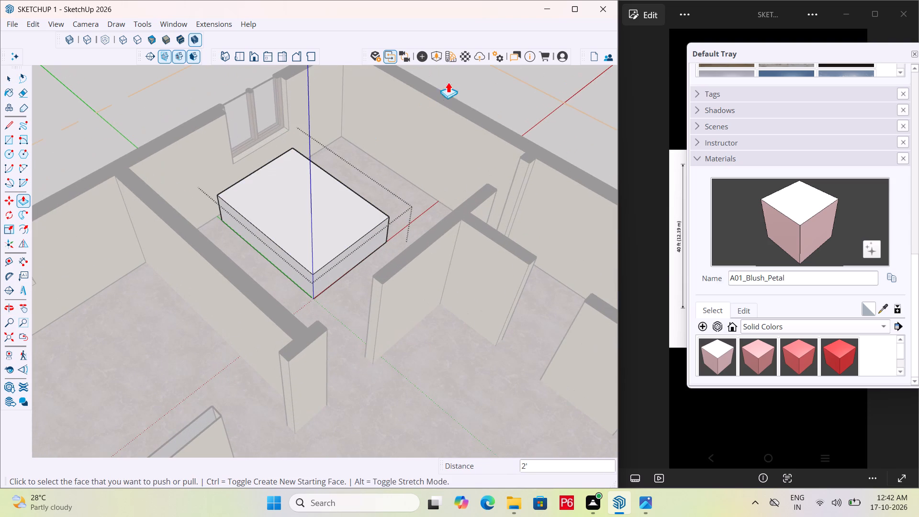
key(space)
click(490, 84)
Inside the bed group, draw the first pillow rectangle on the bed top, at one corner of the window-side end.
click(314, 203)
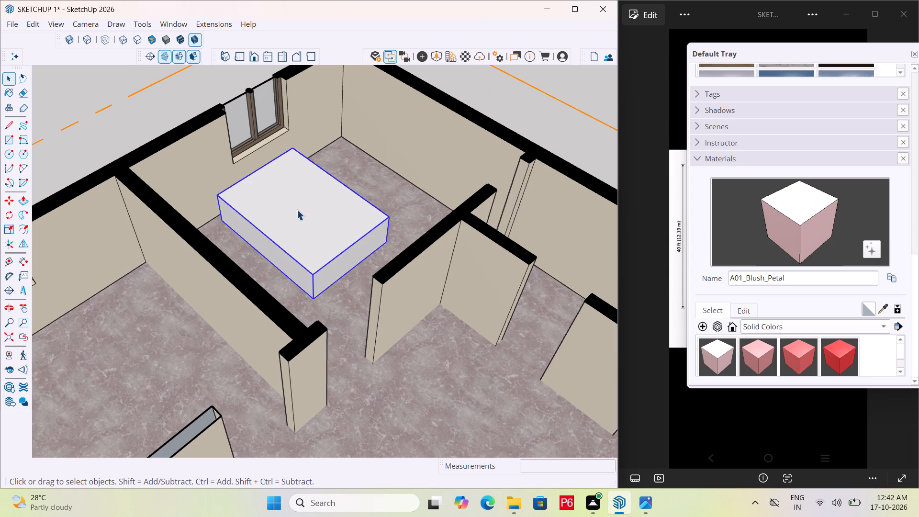
scroll(229, 196, up, 4)
double_click(277, 196)
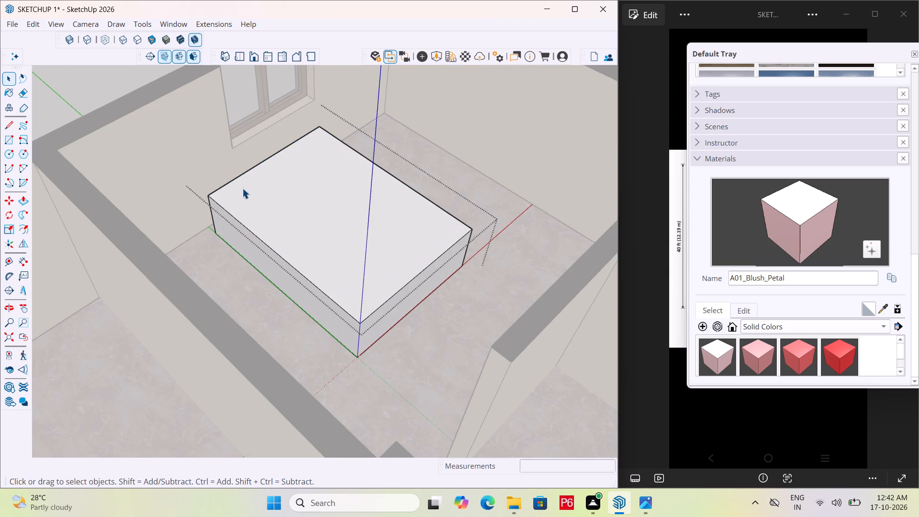
scroll(243, 188, up, 2)
key(r)
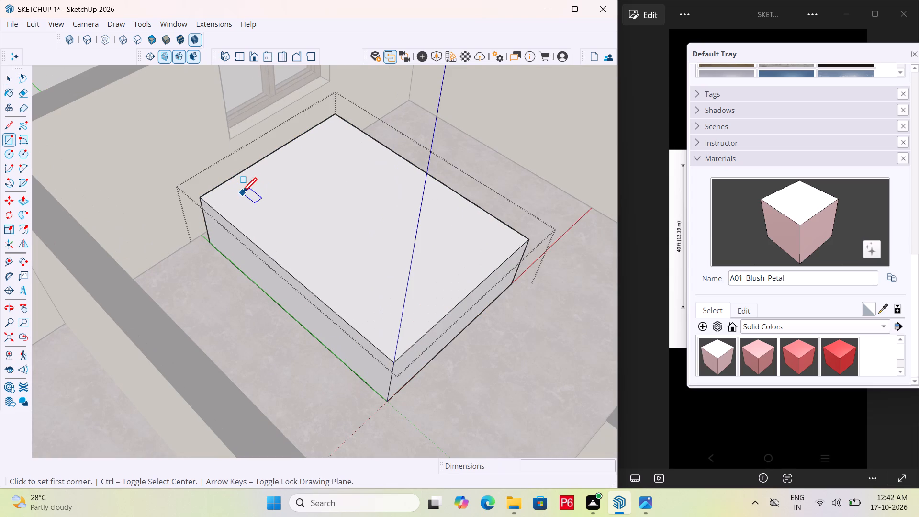
drag(225, 199, 230, 199)
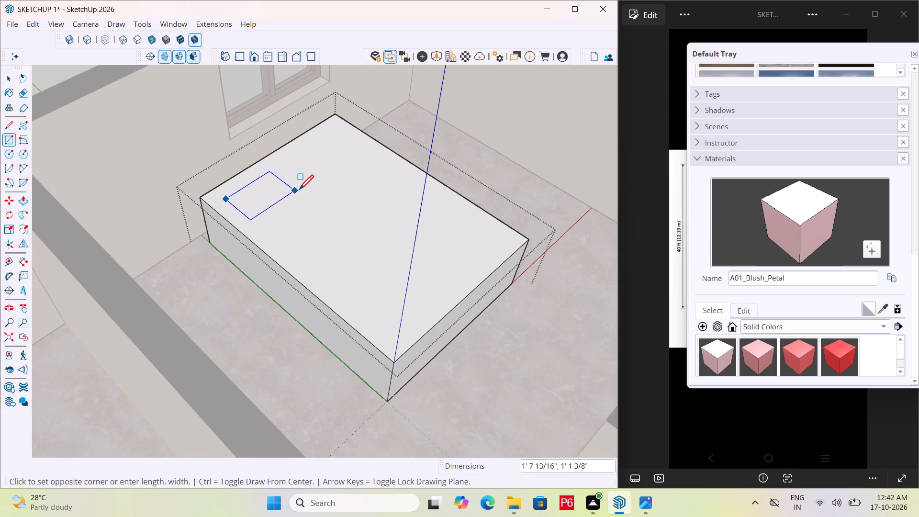
click(303, 190)
key(space)
key(space)
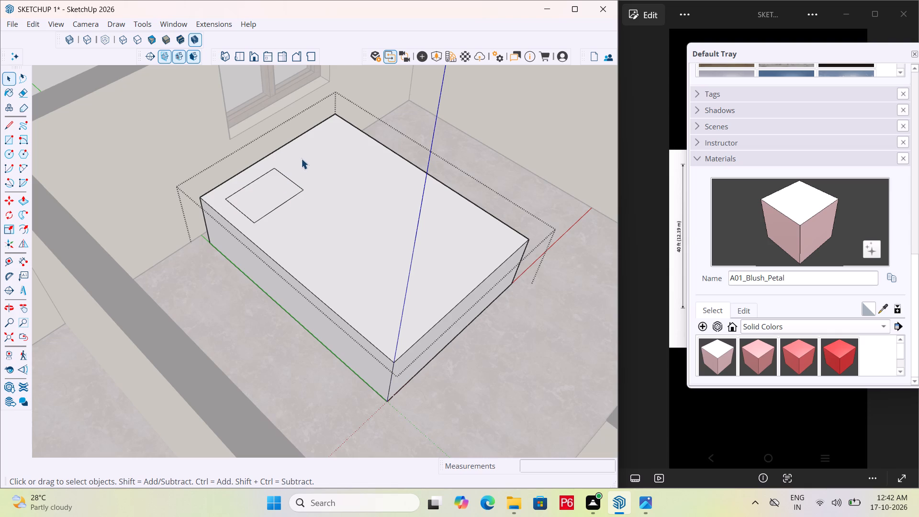
Draw a second, similar pillow rectangle beside the first one at the window-side end of the bed top.
key(r)
click(295, 158)
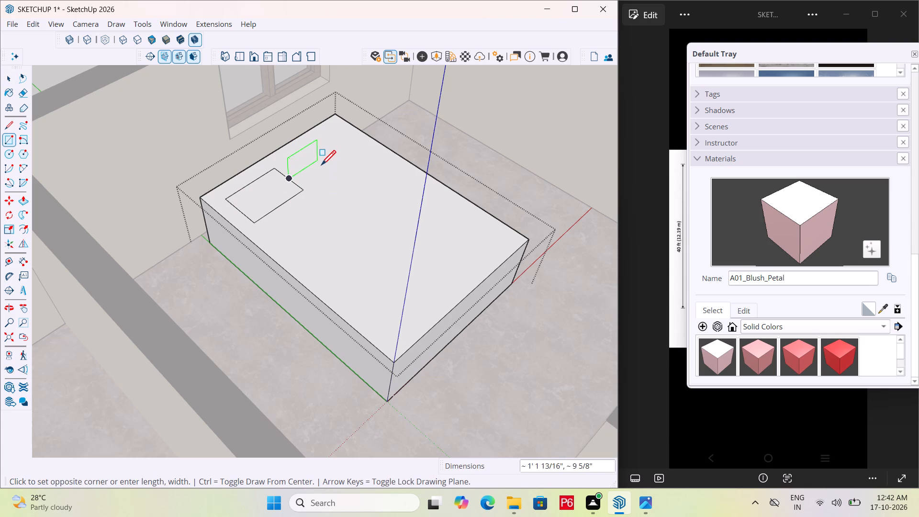
key(Escape)
scroll(317, 151, up, 8)
scroll(279, 193, up, 4)
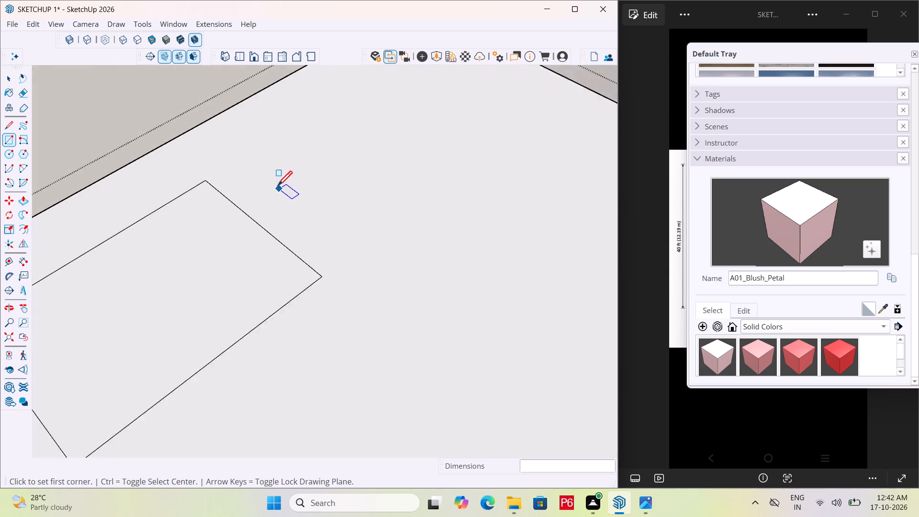
scroll(278, 187, up, 2)
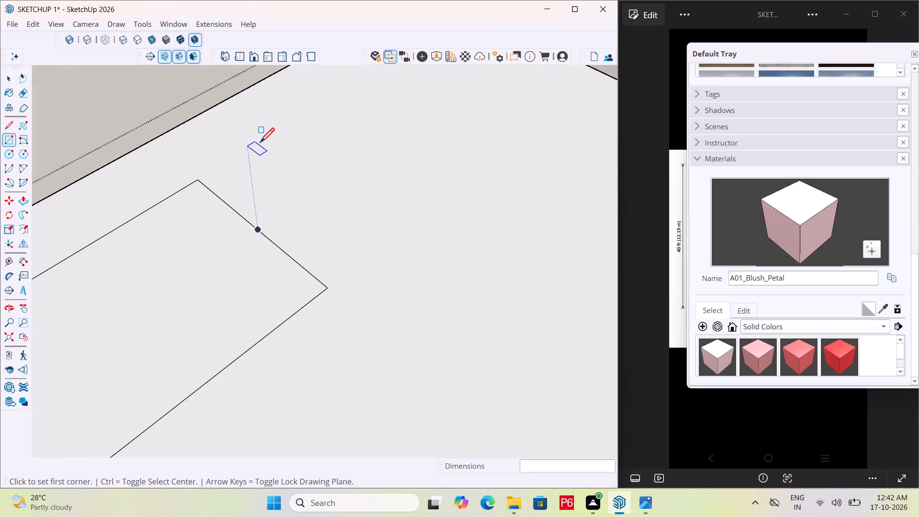
click(265, 141)
scroll(379, 151, down, 5)
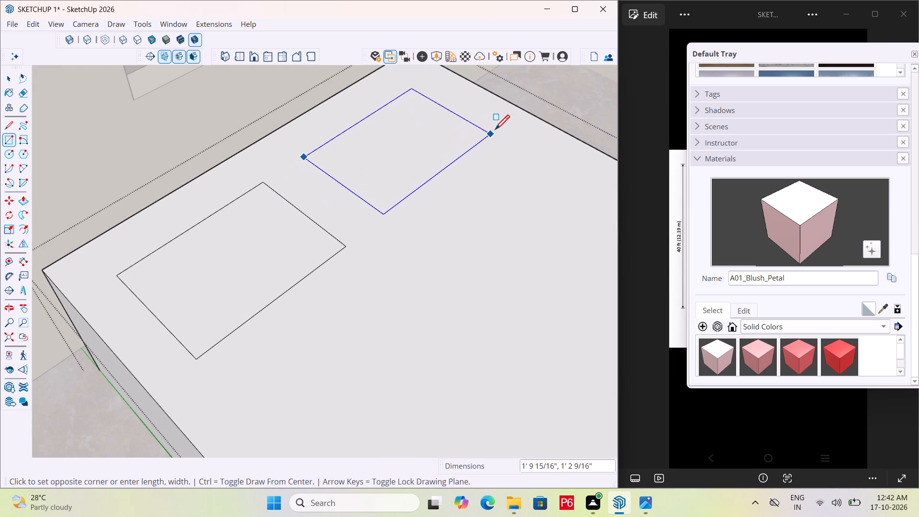
click(506, 123)
Select both pillow rectangles on the bed top with their edges and make them one group.
key(space)
double_click(257, 233)
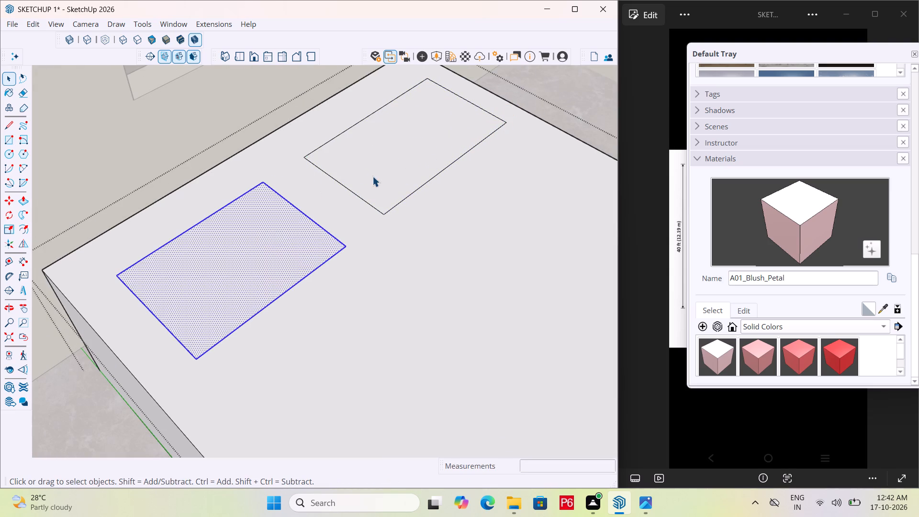
double_click(372, 176)
double_click(297, 240)
right_click(297, 240)
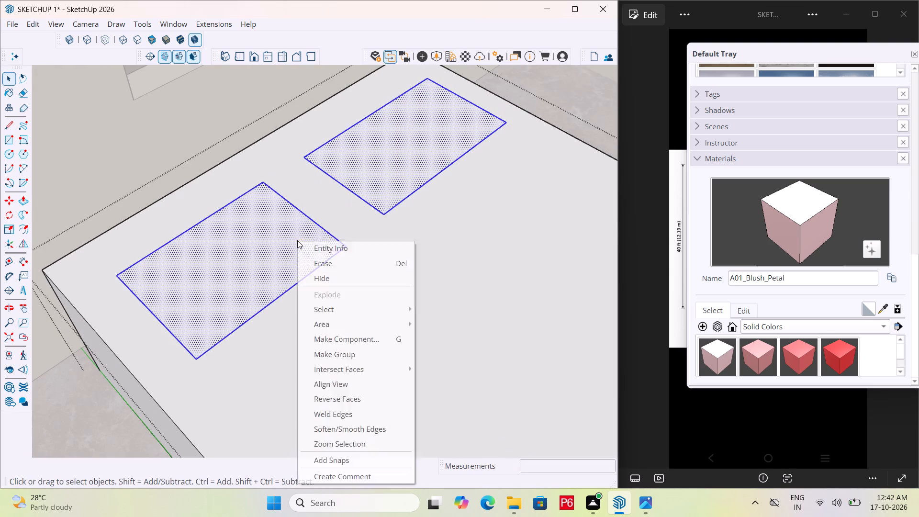
click(360, 355)
Open the pillow group and Push/Pull both rectangles up by the same small height to form two pillows.
double_click(291, 265)
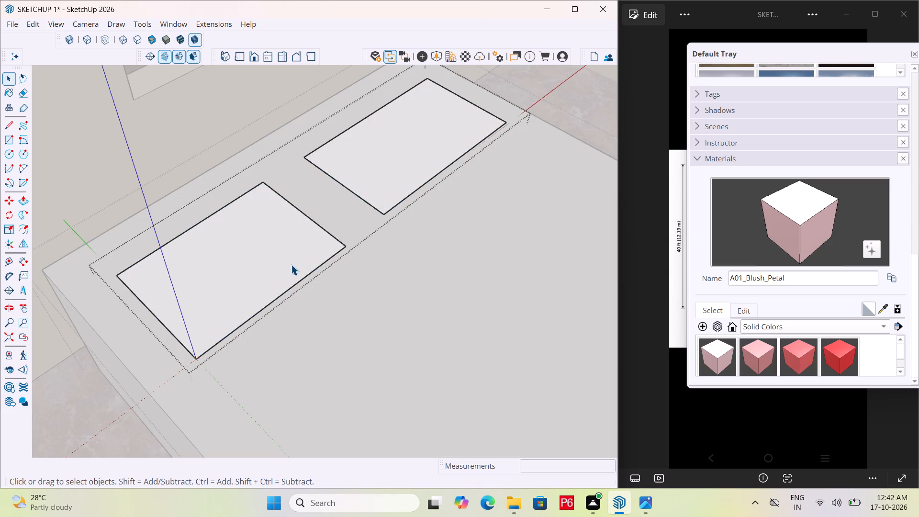
key(p)
click(291, 263)
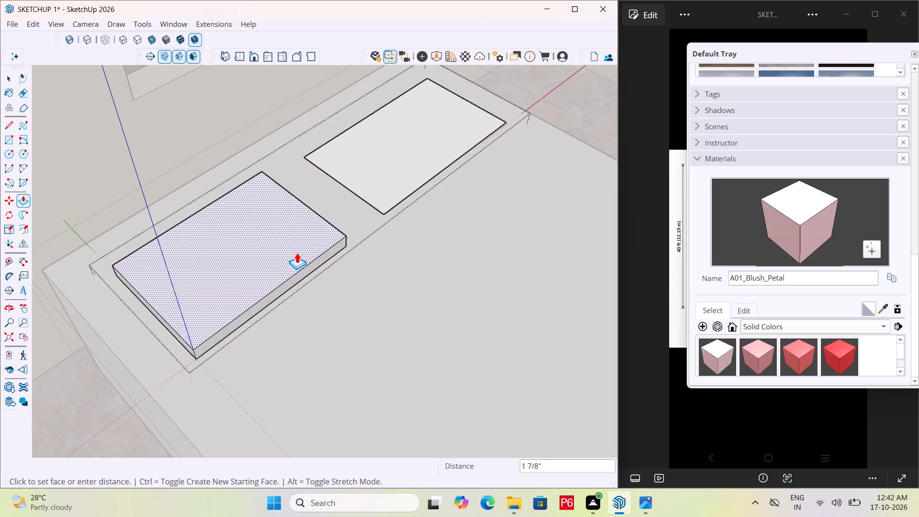
click(299, 246)
double_click(362, 173)
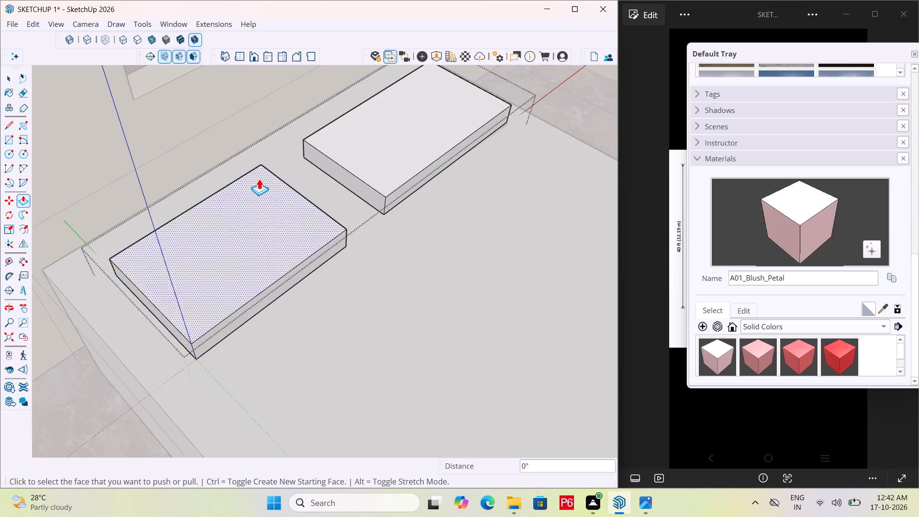
Save the model and leave the pillow and bed groups.
scroll(259, 179, down, 3)
key(ctrl+s)
key(ctrl+s)
ctrl+scroll(260, 188, down, 6)
scroll(248, 209, down, 8)
key(space)
click(168, 102)
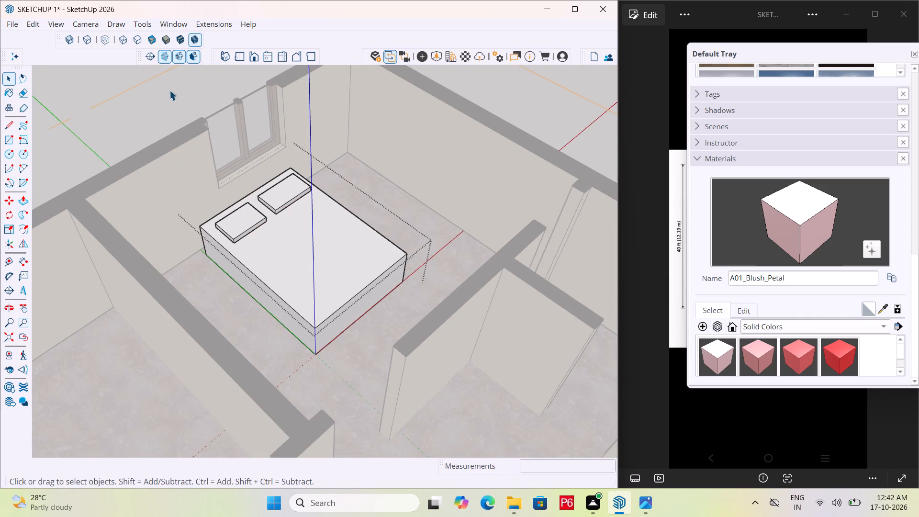
click(165, 86)
Inside the bed group, paint the pillow group with the solid colour A02_Rose_Quartz, then leave the group.
scroll(247, 209, up, 3)
click(247, 219)
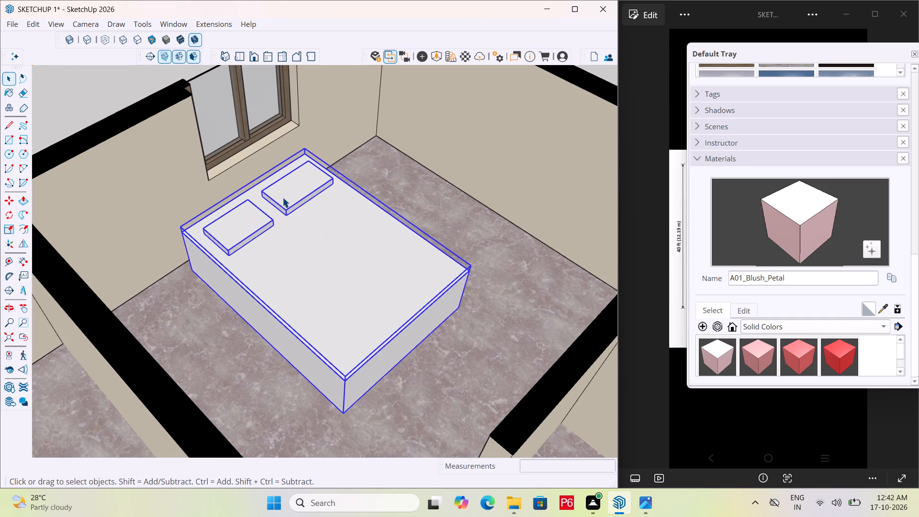
click(275, 221)
double_click(257, 225)
click(256, 231)
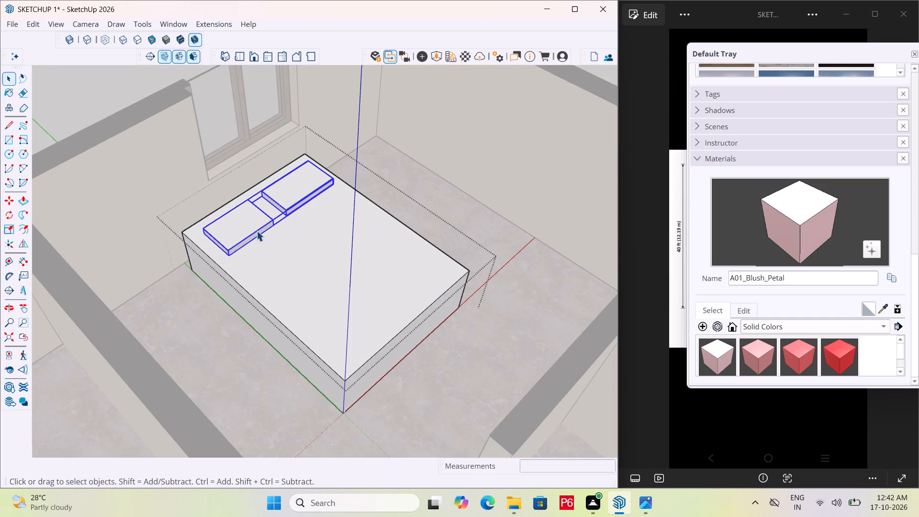
click(828, 328)
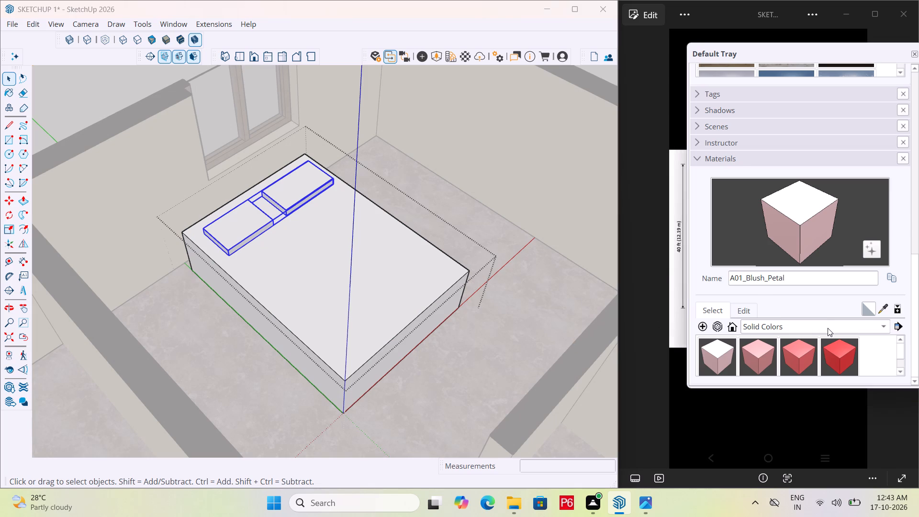
click(753, 368)
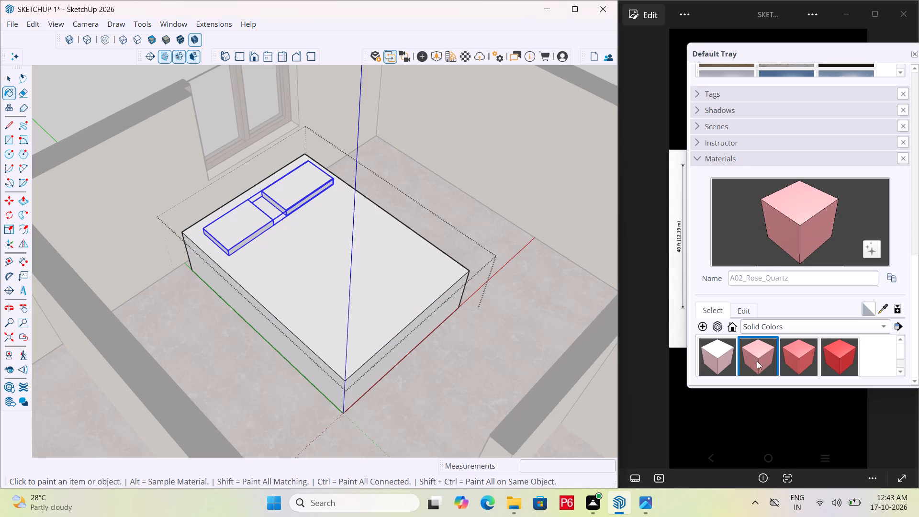
click(762, 357)
click(305, 181)
scroll(353, 258, down, 4)
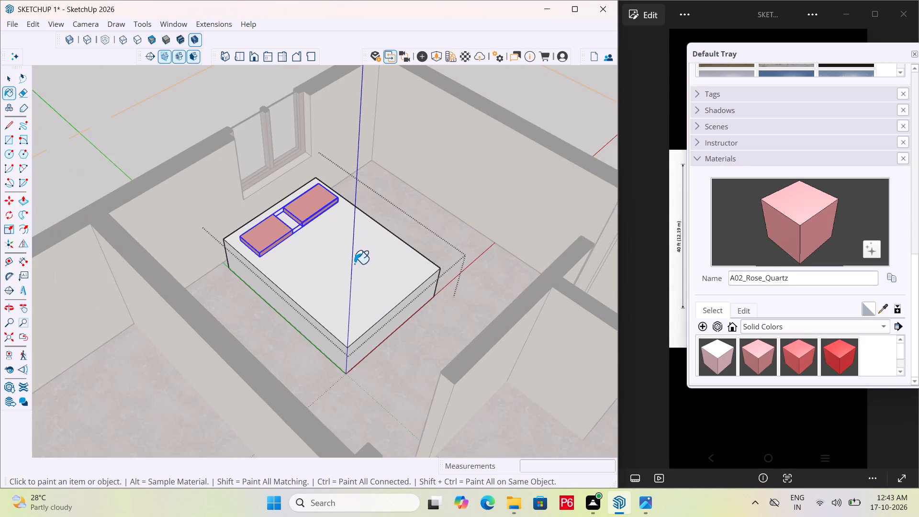
key(space)
click(257, 85)
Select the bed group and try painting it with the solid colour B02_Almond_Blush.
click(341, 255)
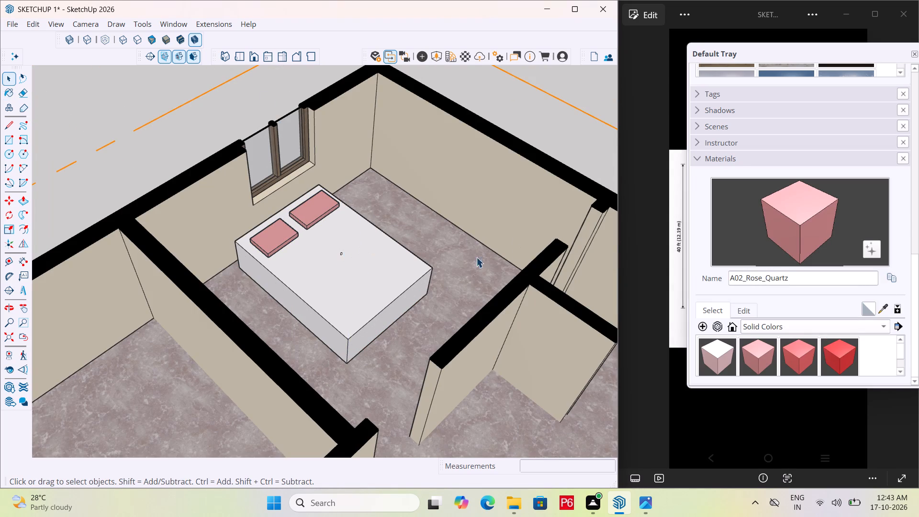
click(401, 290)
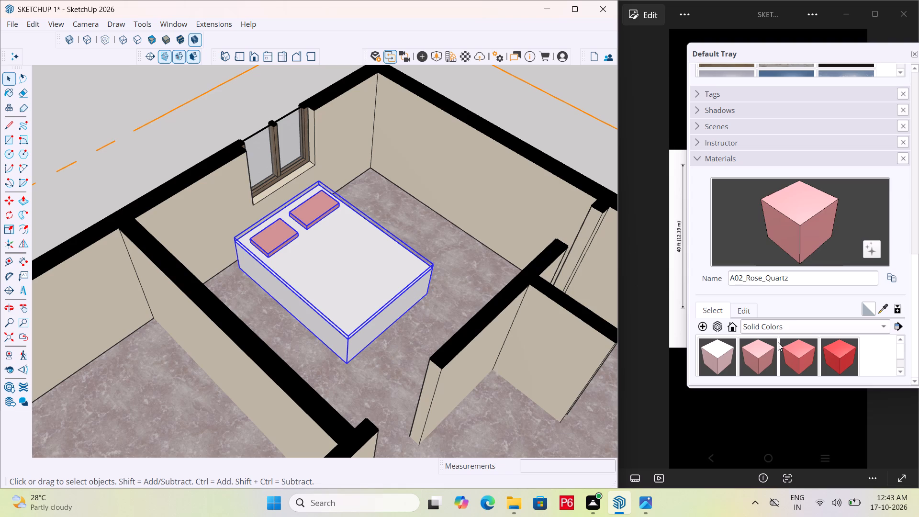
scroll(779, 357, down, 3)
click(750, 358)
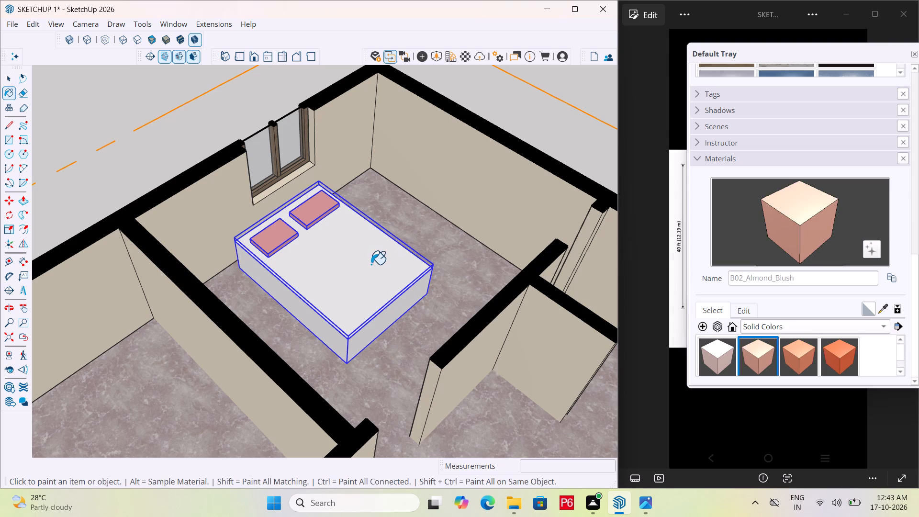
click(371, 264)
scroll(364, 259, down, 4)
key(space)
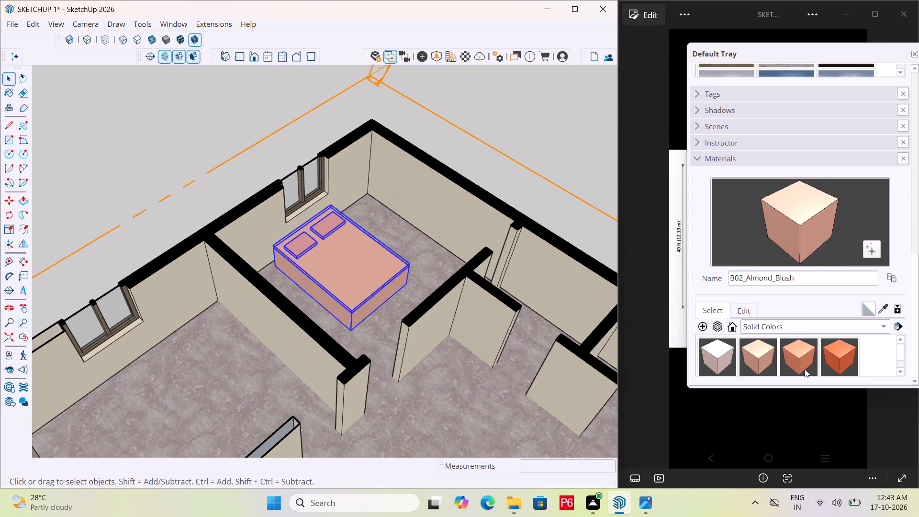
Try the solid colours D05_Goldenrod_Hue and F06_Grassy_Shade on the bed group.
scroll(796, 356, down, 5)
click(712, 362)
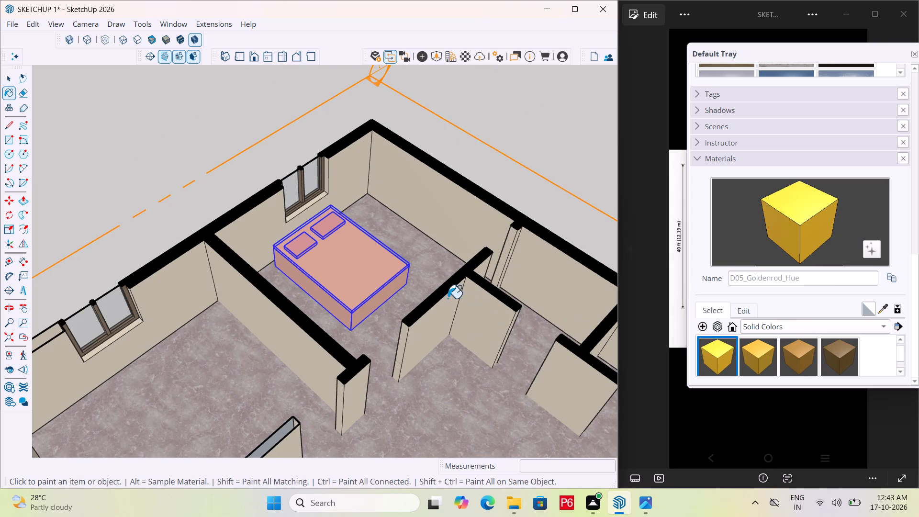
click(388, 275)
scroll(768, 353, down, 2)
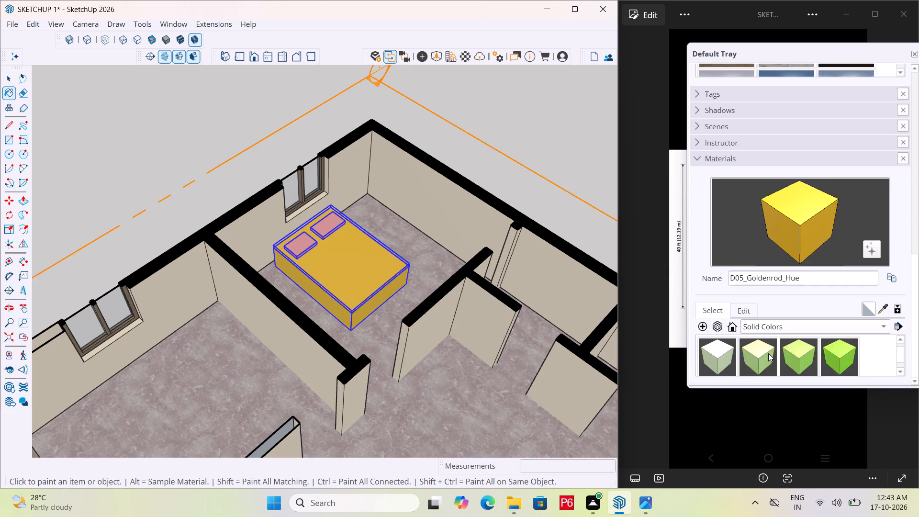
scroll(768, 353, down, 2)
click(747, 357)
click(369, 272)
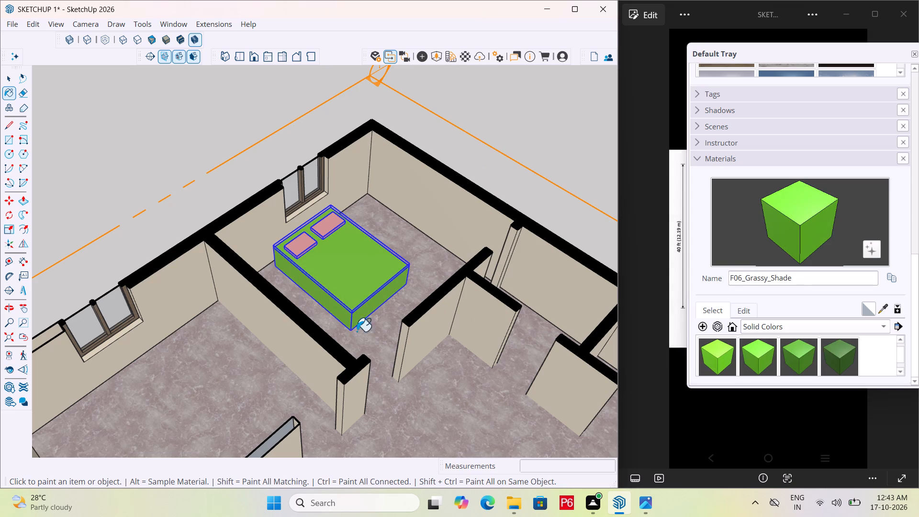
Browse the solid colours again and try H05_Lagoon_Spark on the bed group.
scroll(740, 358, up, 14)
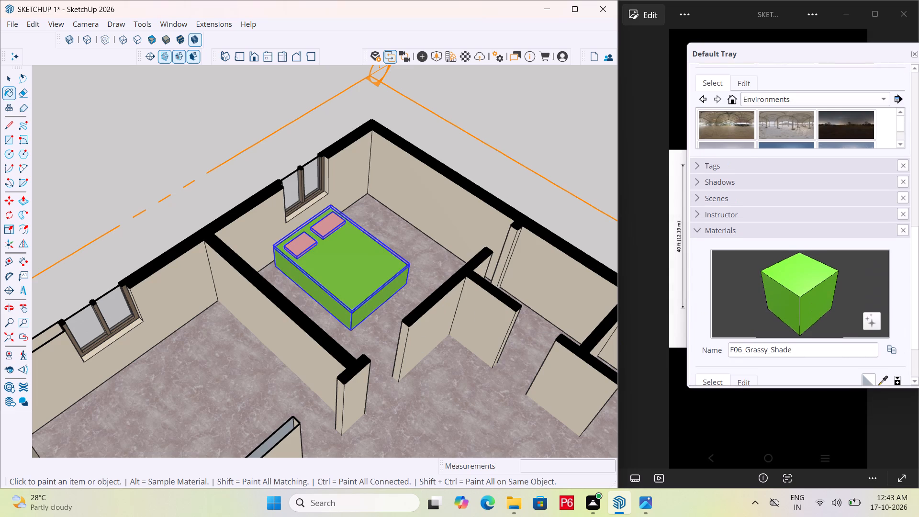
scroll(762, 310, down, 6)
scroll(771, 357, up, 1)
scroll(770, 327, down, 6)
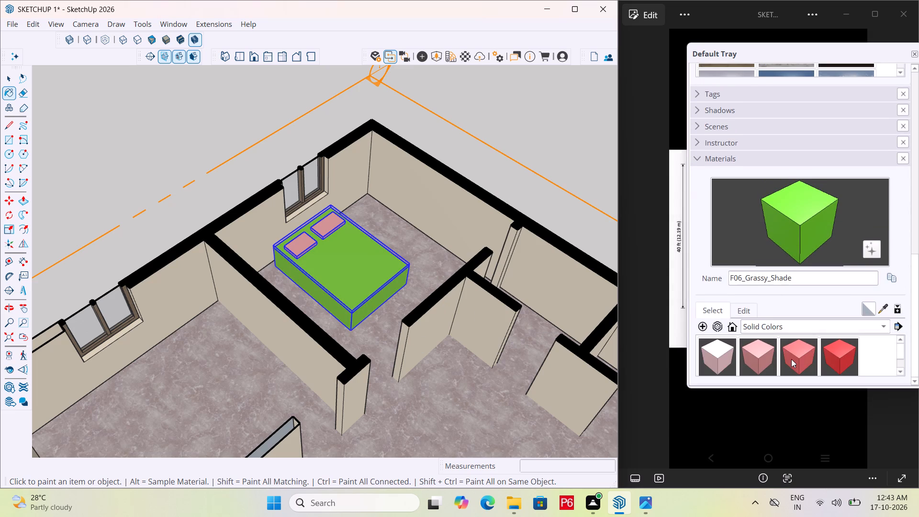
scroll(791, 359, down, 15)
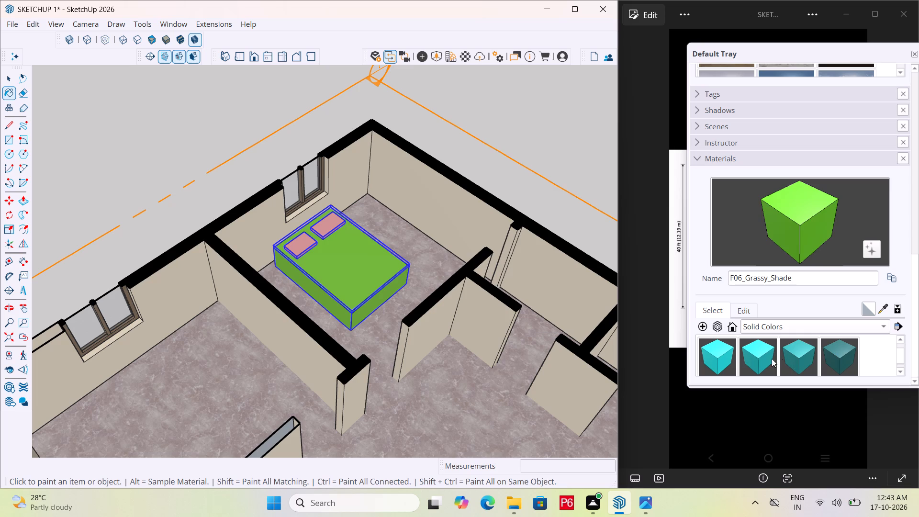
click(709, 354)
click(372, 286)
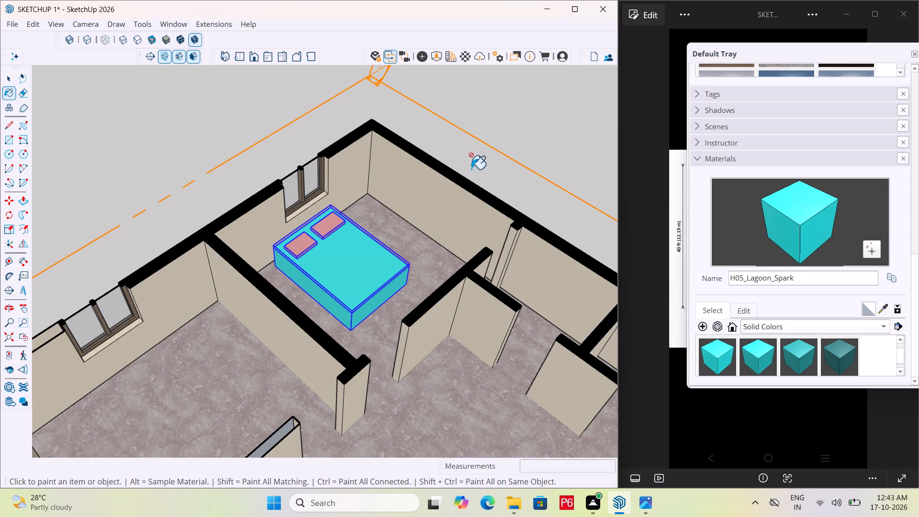
Paint the bed group with the solid colour H07_Deep_Teal, deselect it and save the model.
click(806, 358)
click(380, 280)
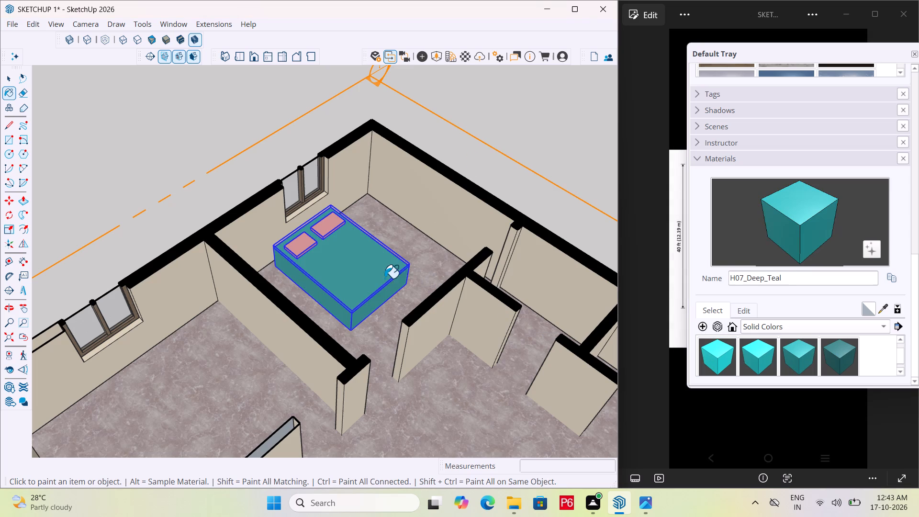
key(space)
click(579, 136)
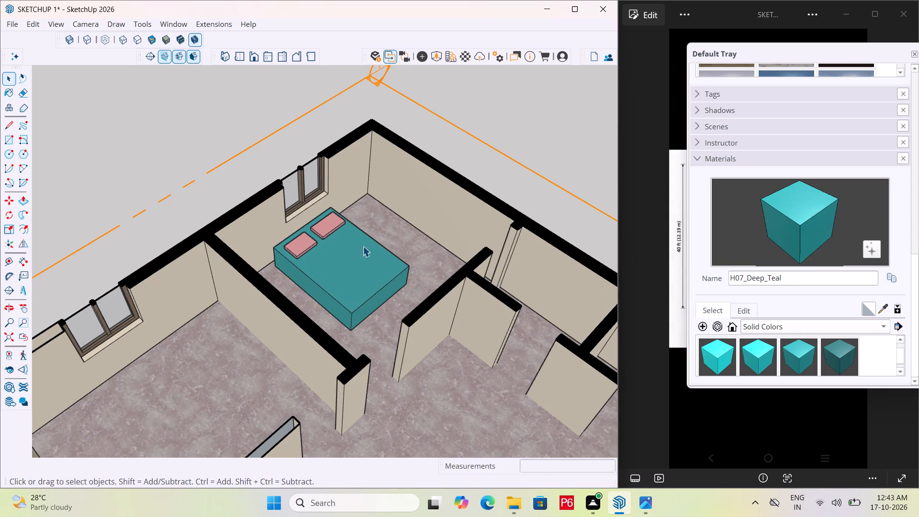
scroll(361, 248, down, 5)
key(ctrl+s)
key(ctrl+s)
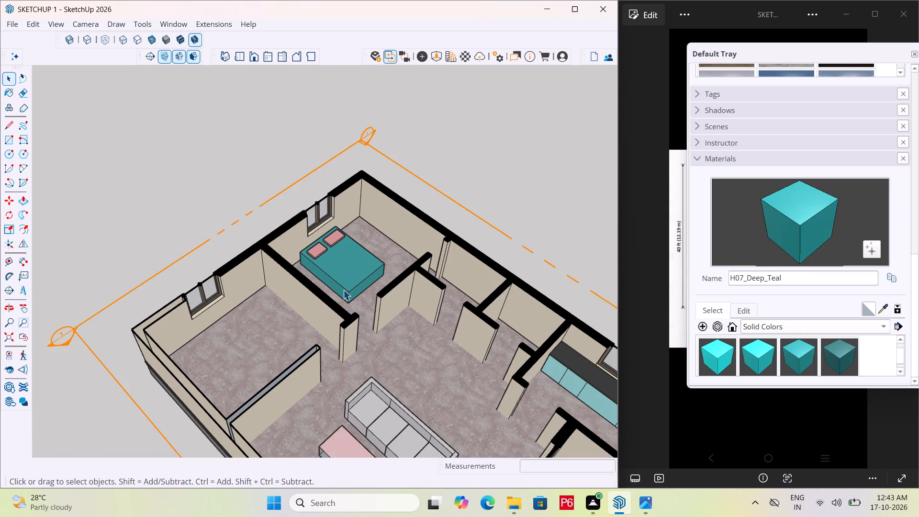
Copy the finished bed with its pillows into the adjacent bedroom, about 13' 10 1/2" away, with the pillows toward that room's window.
click(343, 290)
key(m)
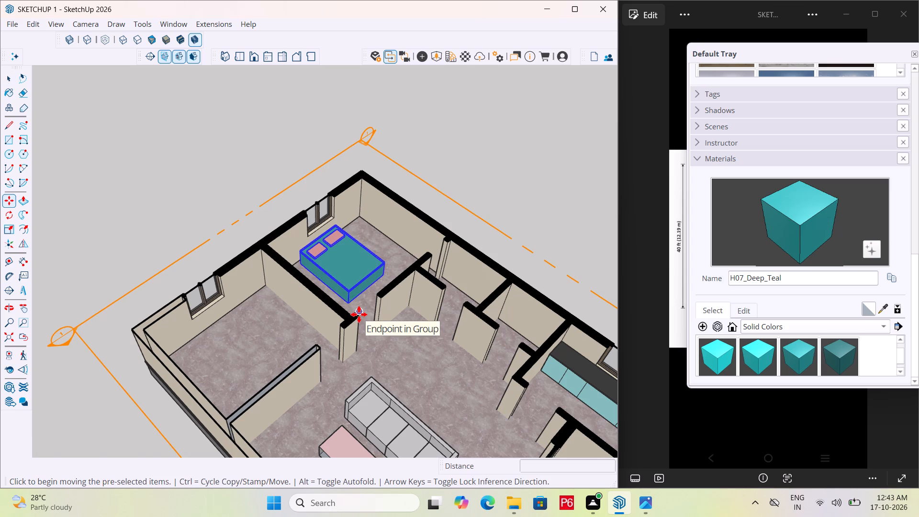
scroll(359, 315, up, 5)
click(347, 298)
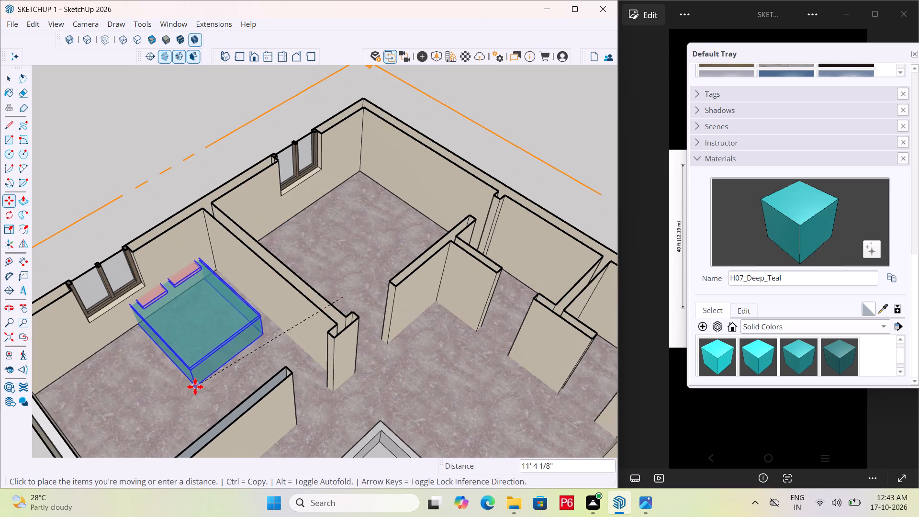
scroll(282, 373, down, 2)
middle_drag(287, 371, 462, 274)
scroll(347, 349, down, 1)
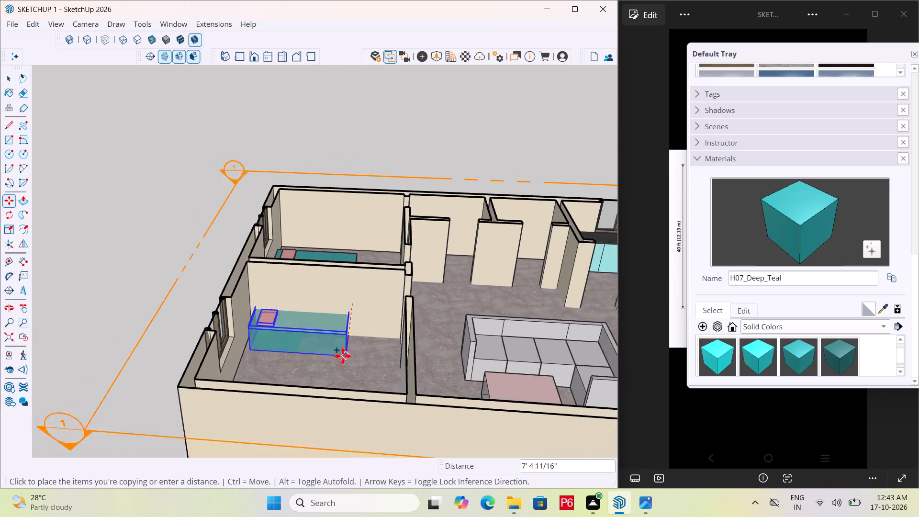
scroll(343, 356, down, 1)
middle_drag(338, 378, 214, 467)
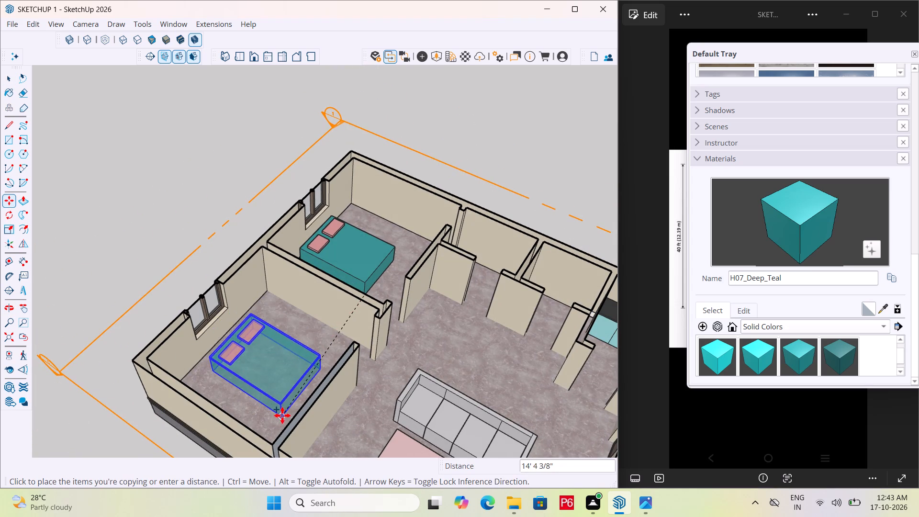
click(272, 405)
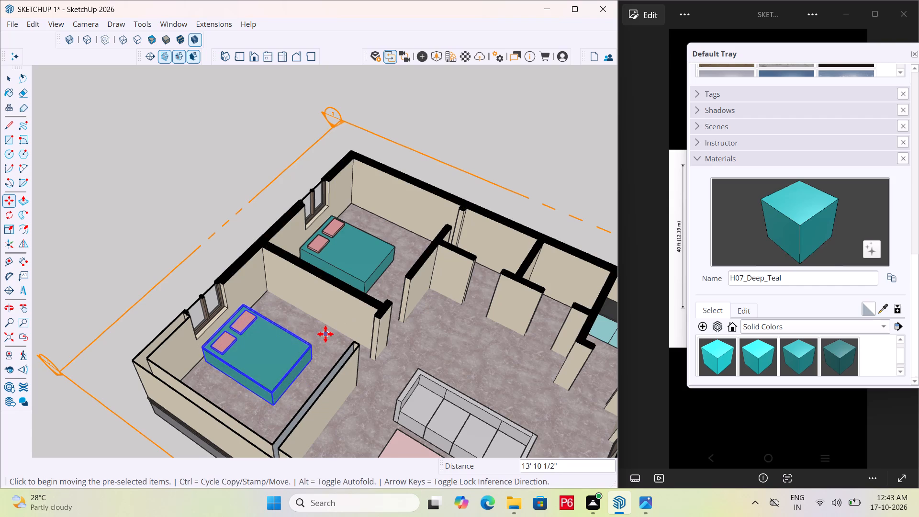
Save the model with the copied bed.
ctrl+scroll(325, 334, down, 1)
key(ctrl+s)
key(ctrl+s)
ctrl+scroll(333, 335, down, 5)
key(ctrl+s)
scroll(278, 308, down, 5)
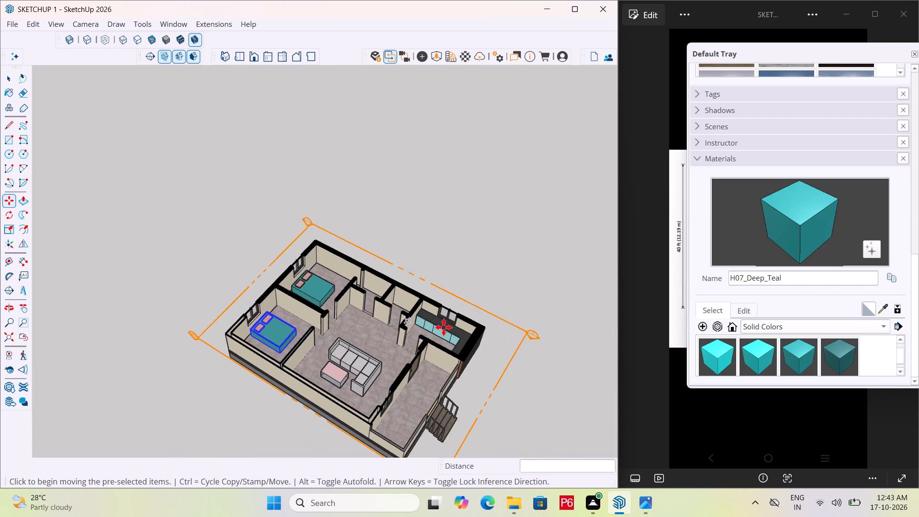
Examine the furnished layout of the whole house, ending in the standard Top view.
middle_drag(445, 327, 316, 388)
scroll(404, 301, up, 2)
middle_drag(401, 303, 409, 294)
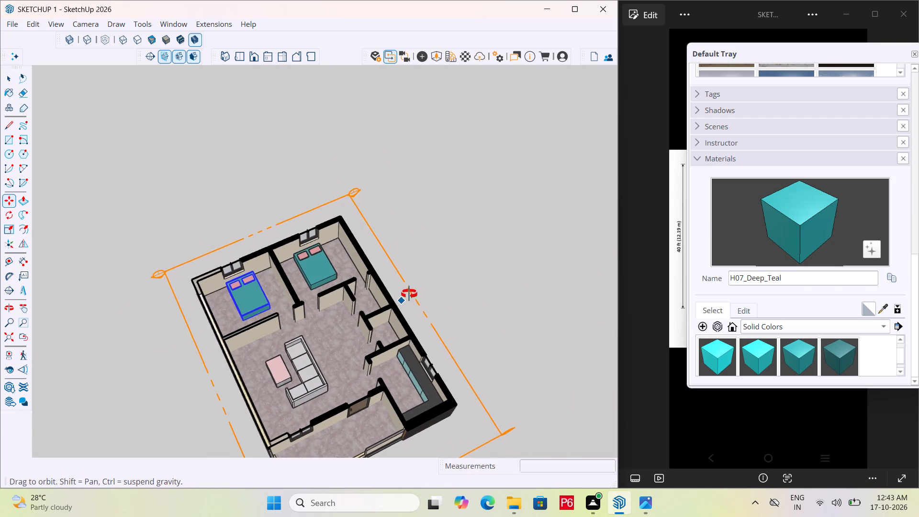
middle_drag(409, 294, 410, 292)
click(460, 267)
key(space)
scroll(398, 198, down, 4)
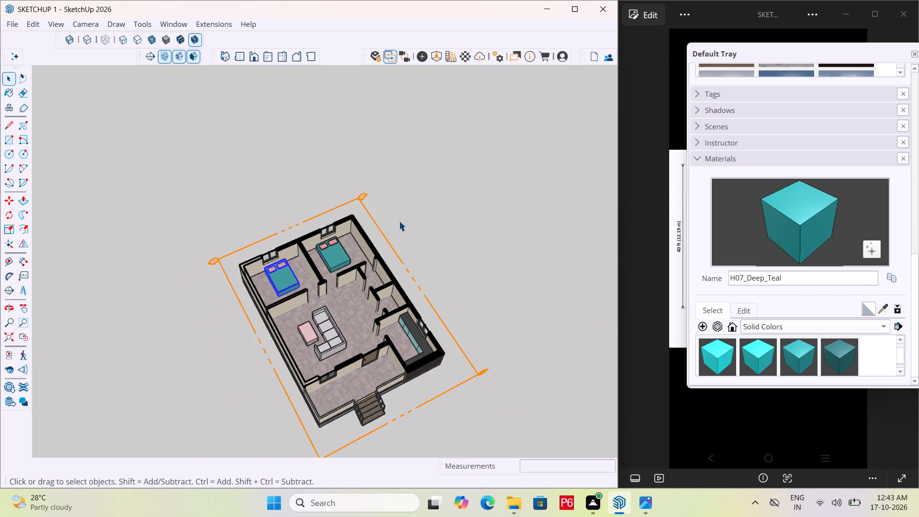
scroll(419, 260, down, 1)
middle_drag(419, 260, 309, 357)
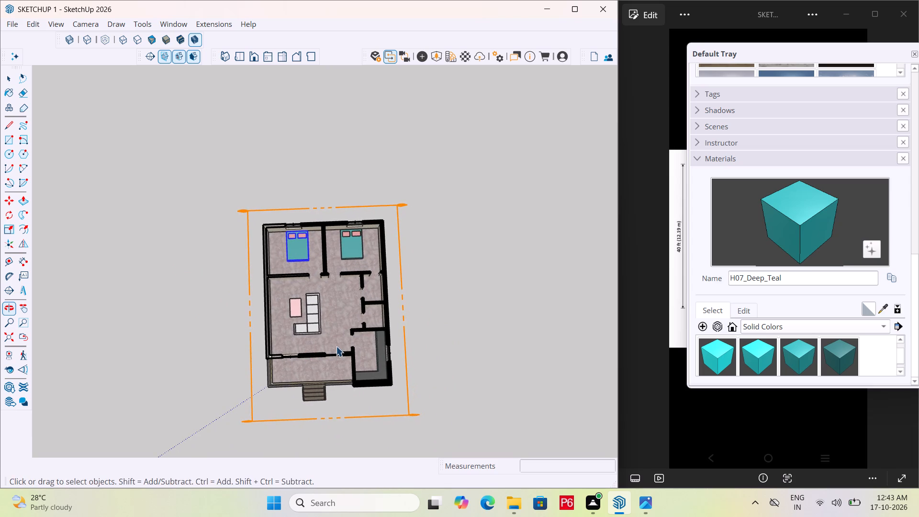
middle_drag(336, 346, 331, 370)
click(242, 57)
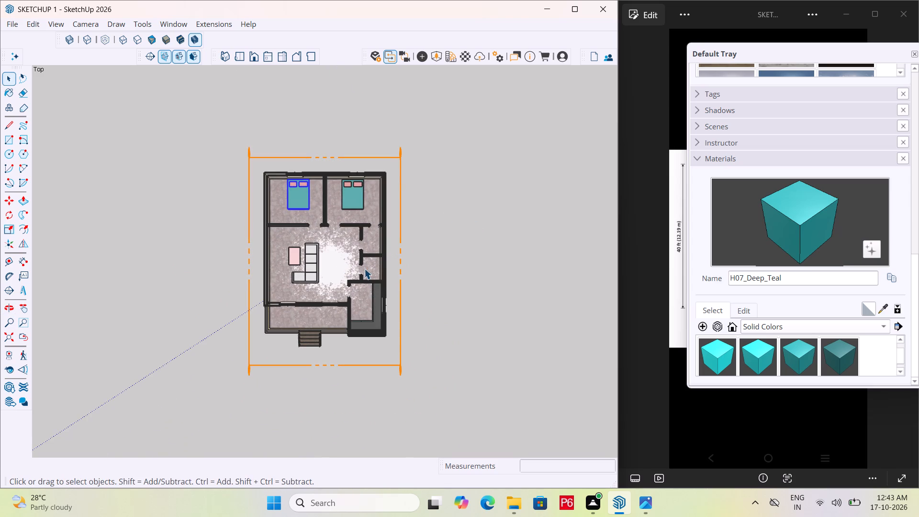
Open the floor group, select its floor face and look through the editing settings of the H07_Deep_Teal material.
click(327, 255)
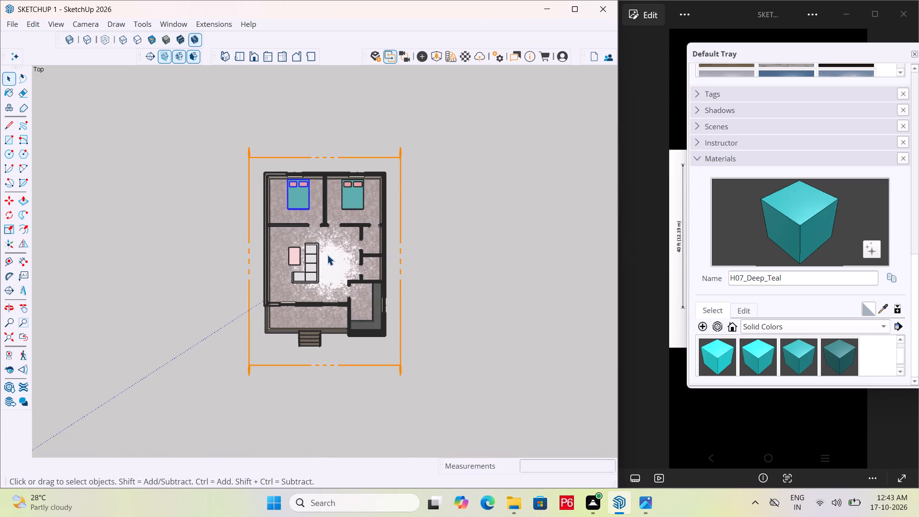
double_click(333, 245)
click(336, 244)
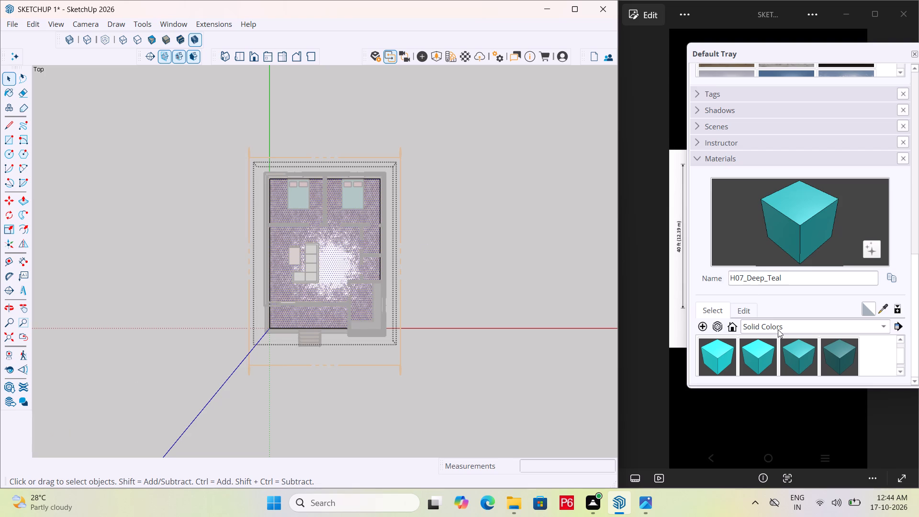
click(750, 306)
scroll(803, 326, down, 5)
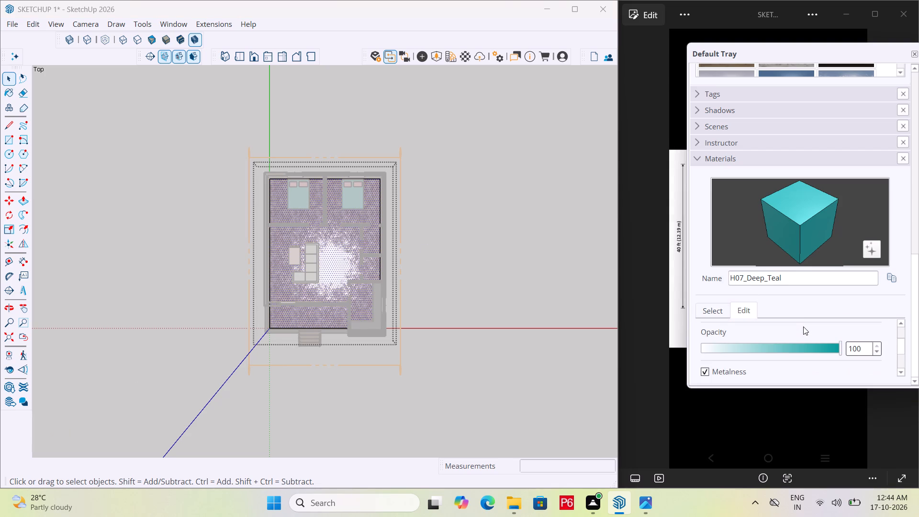
scroll(803, 326, up, 2)
scroll(811, 339, down, 4)
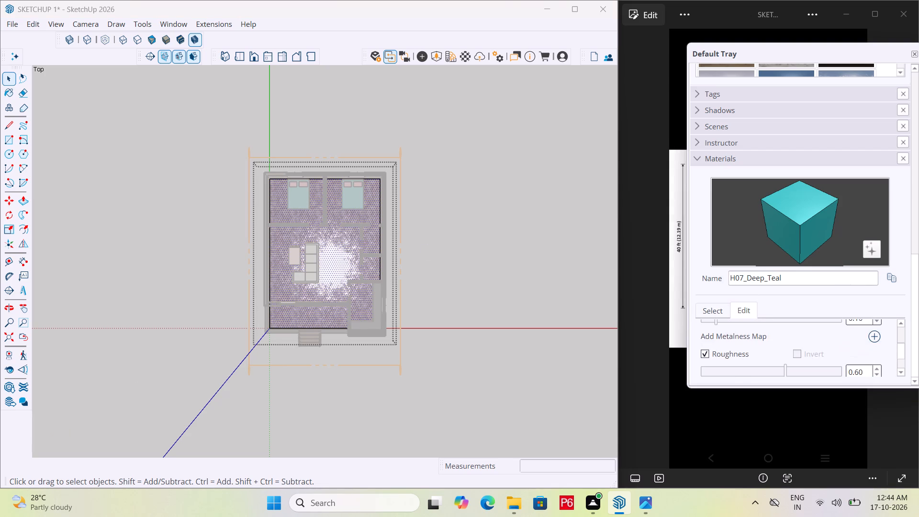
scroll(811, 339, up, 3)
scroll(811, 339, down, 1)
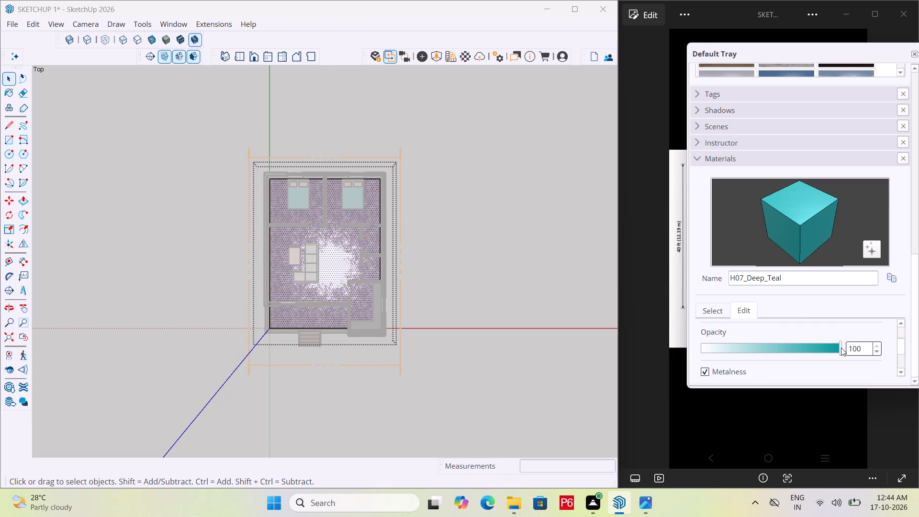
right_click(358, 237)
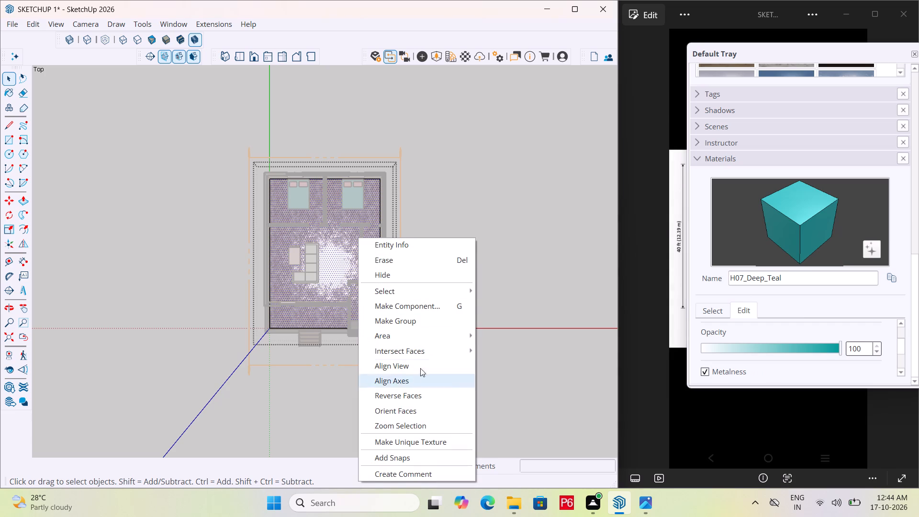
click(502, 275)
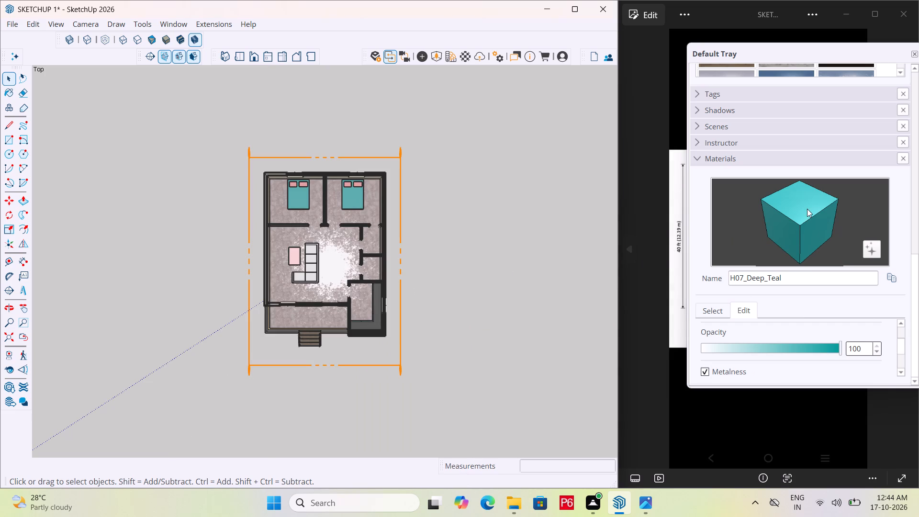
scroll(807, 234, down, 5)
scroll(806, 265, up, 4)
scroll(804, 224, up, 10)
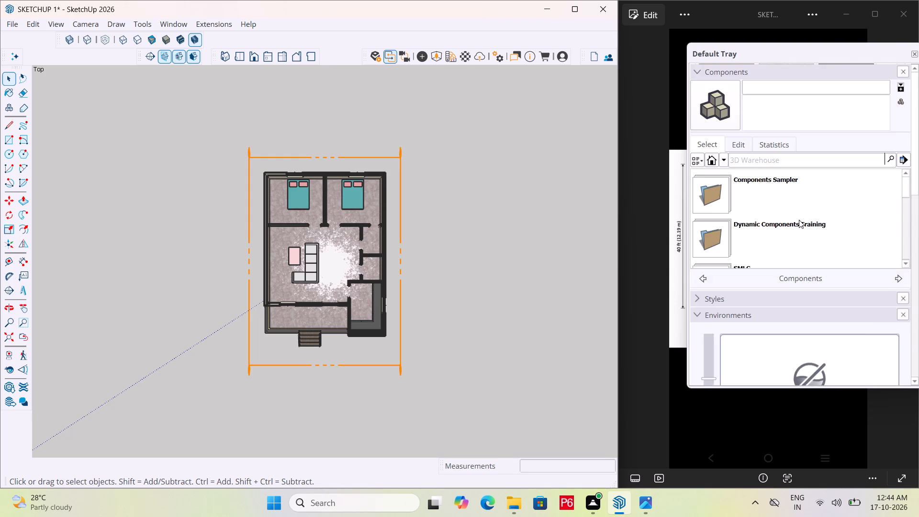
scroll(798, 223, down, 17)
scroll(804, 247, down, 6)
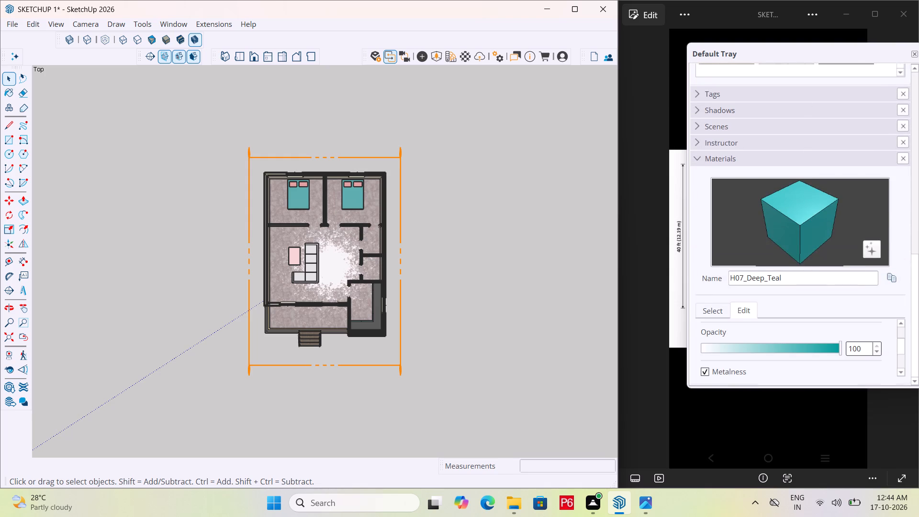
scroll(798, 278, down, 6)
click(705, 312)
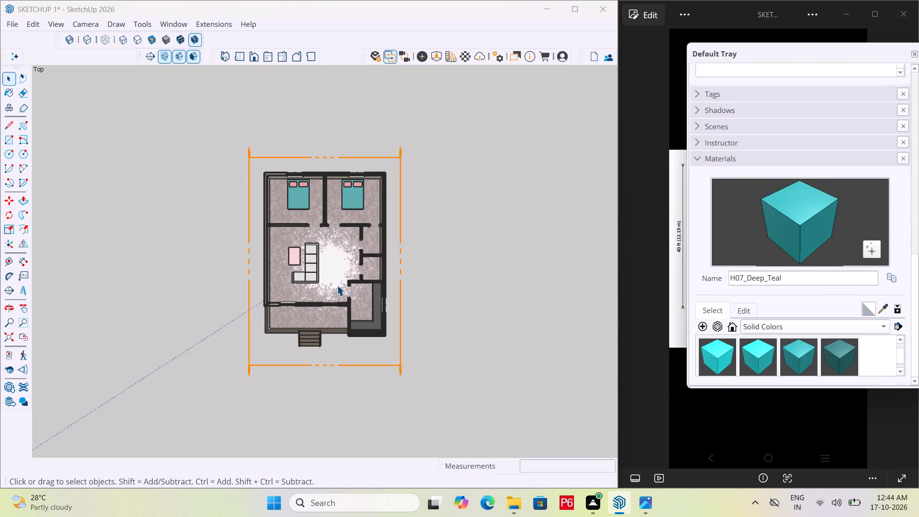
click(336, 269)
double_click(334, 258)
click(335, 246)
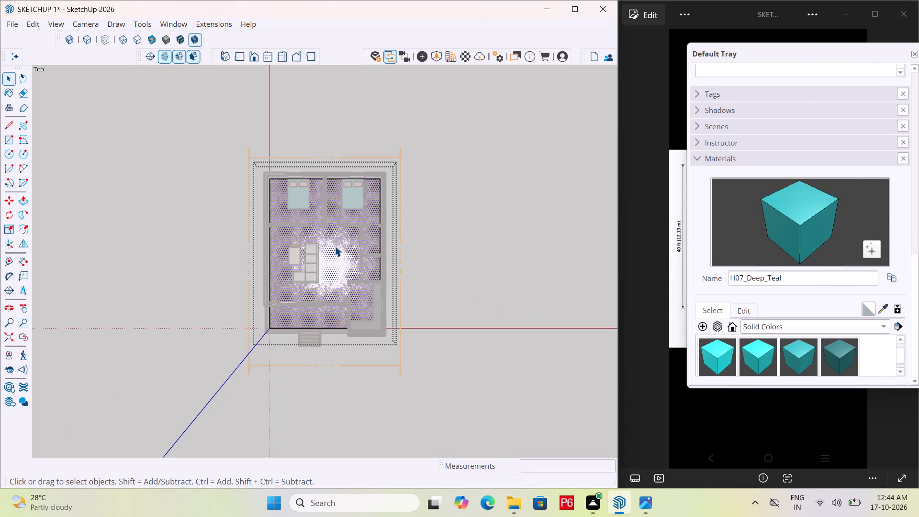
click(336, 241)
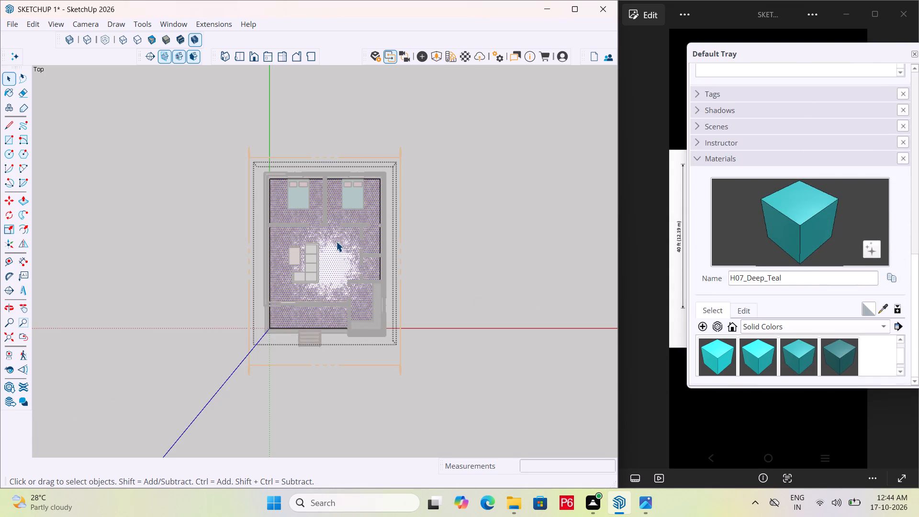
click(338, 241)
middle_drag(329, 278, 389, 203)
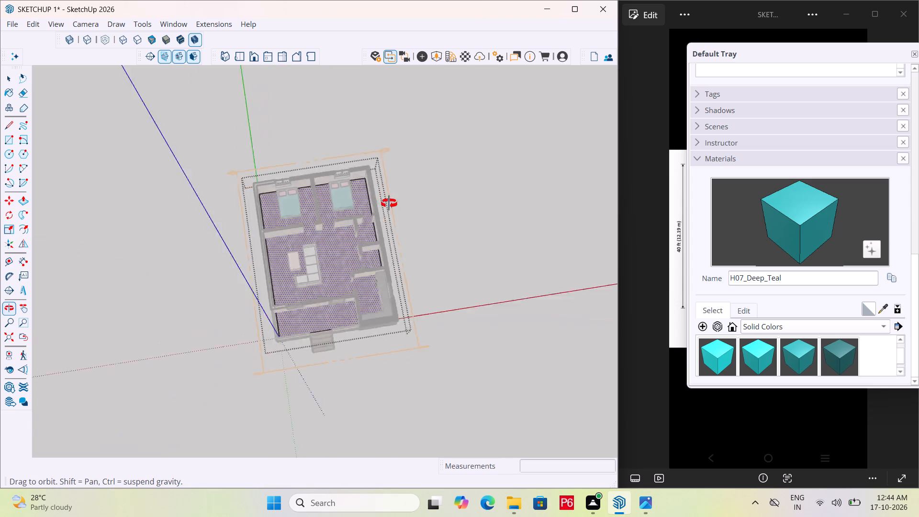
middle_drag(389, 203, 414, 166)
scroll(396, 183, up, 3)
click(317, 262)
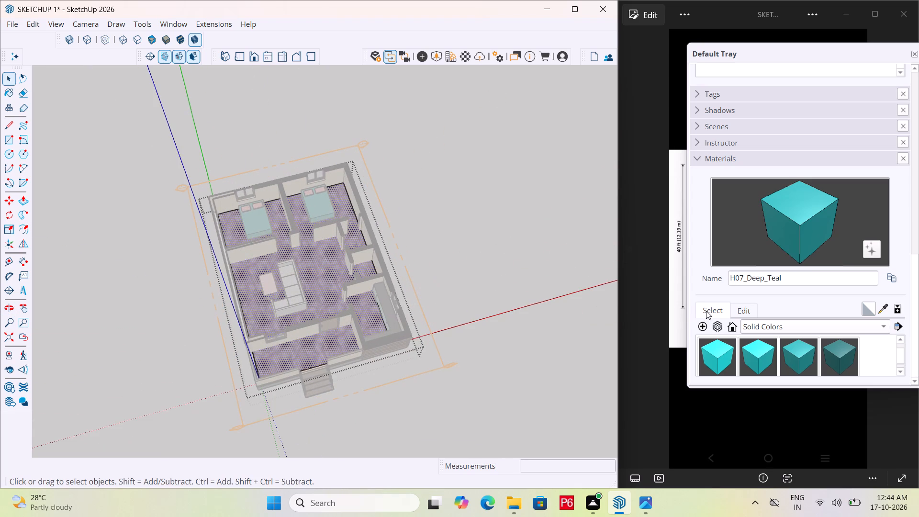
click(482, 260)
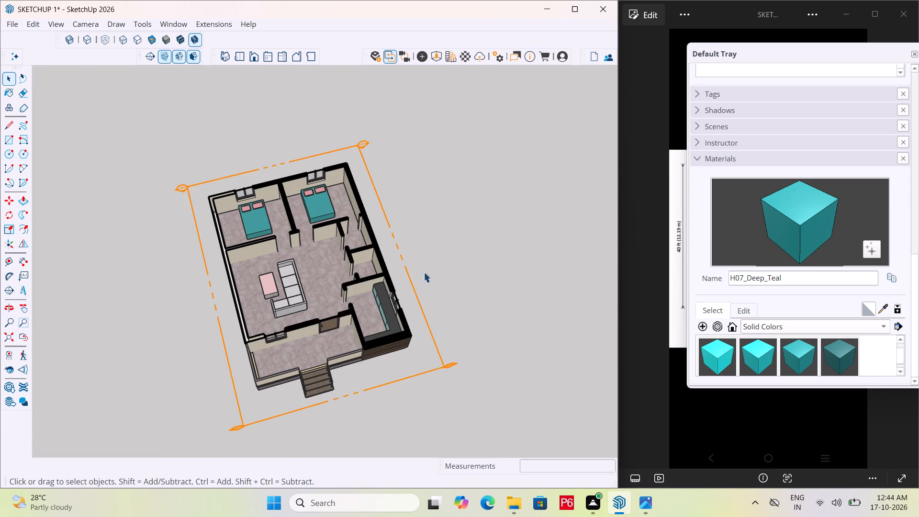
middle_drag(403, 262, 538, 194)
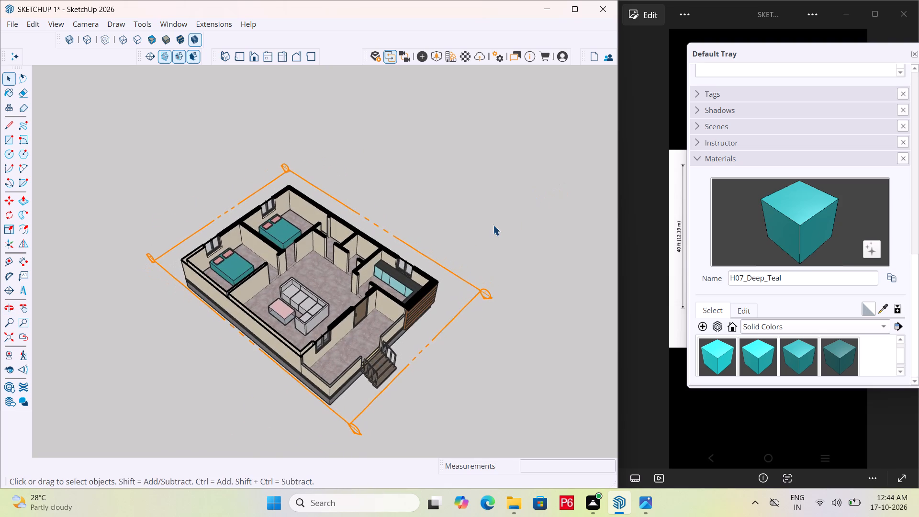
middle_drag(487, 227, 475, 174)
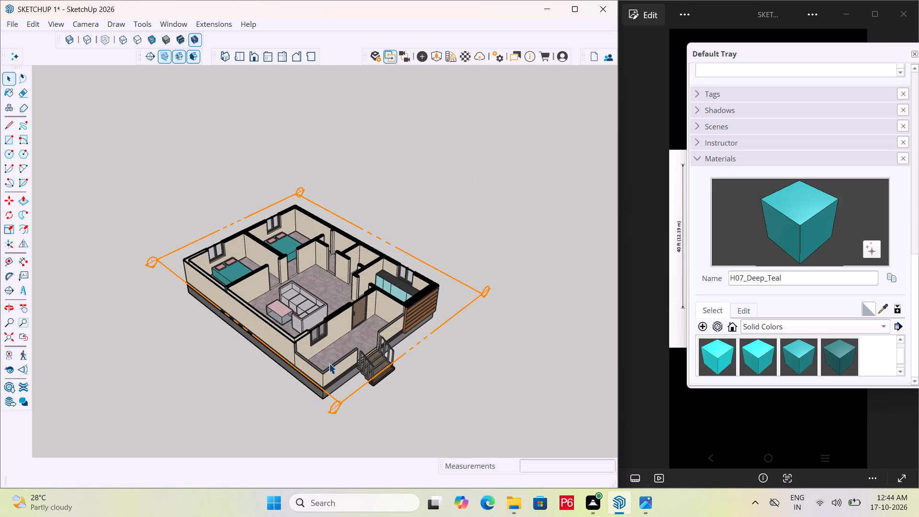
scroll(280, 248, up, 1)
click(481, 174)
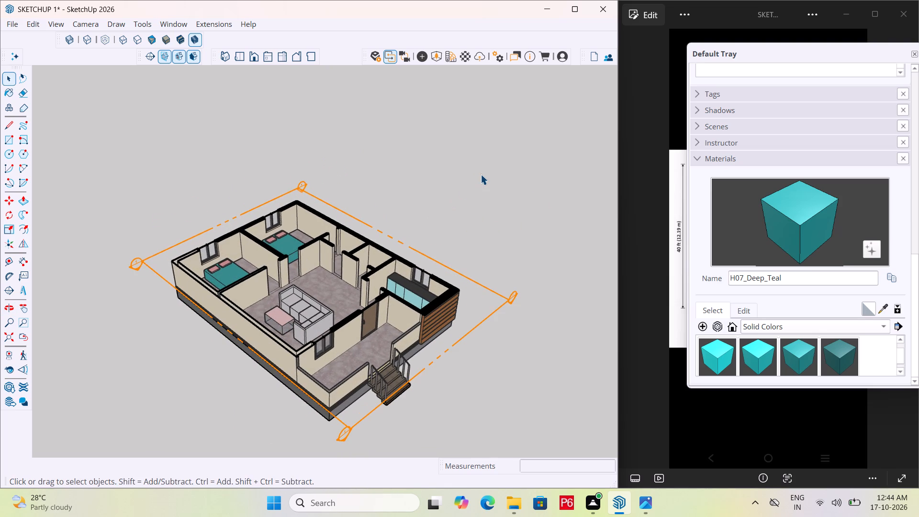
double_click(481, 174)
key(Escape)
Undo the last action and save the model, leaving the floor group closed.
key(ctrl+z)
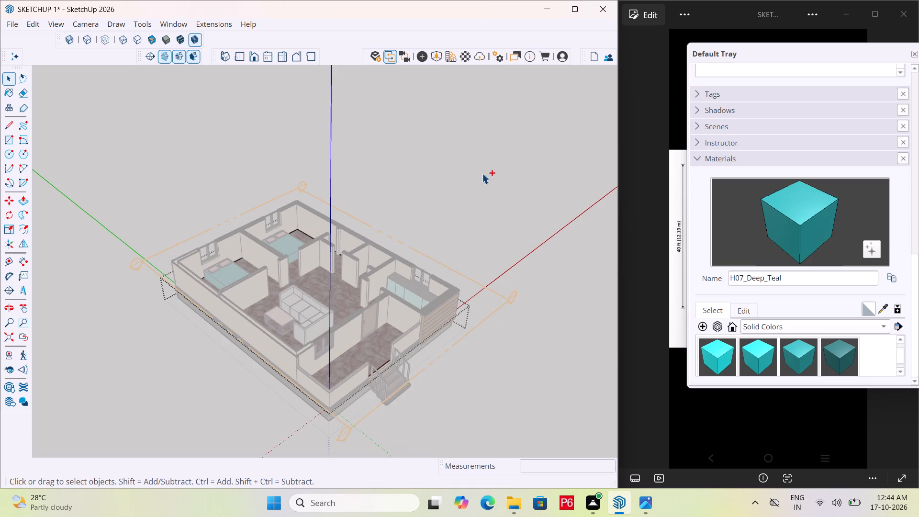
key(ctrl+s)
key(ctrl+s)
key(ctrl+s)
key(ctrl+s)
click(483, 163)
click(501, 296)
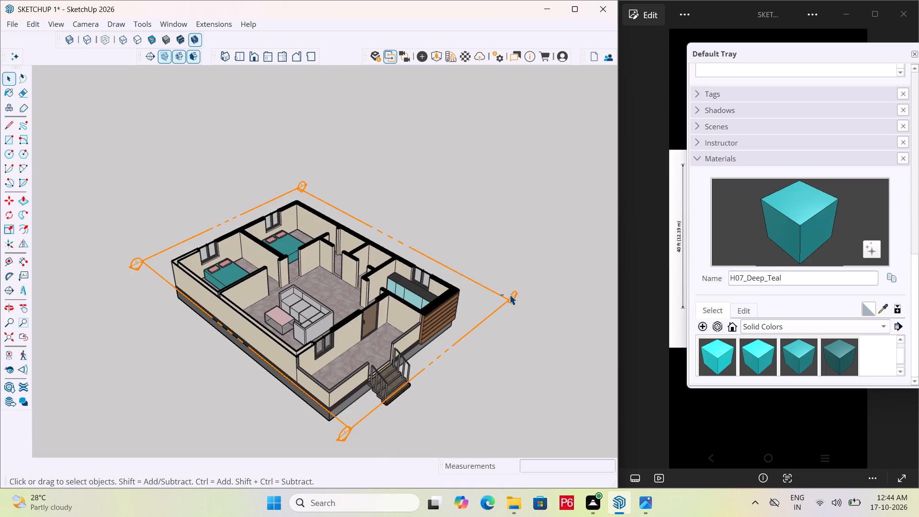
Delete the horizontal section plane that cuts through the house and save the model.
click(510, 297)
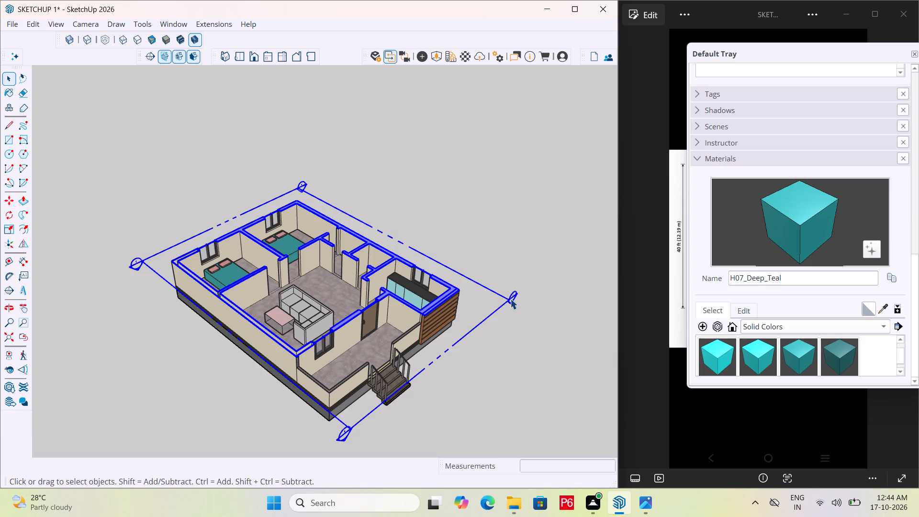
key(Delete)
scroll(429, 281, down, 5)
middle_drag(428, 280, 315, 312)
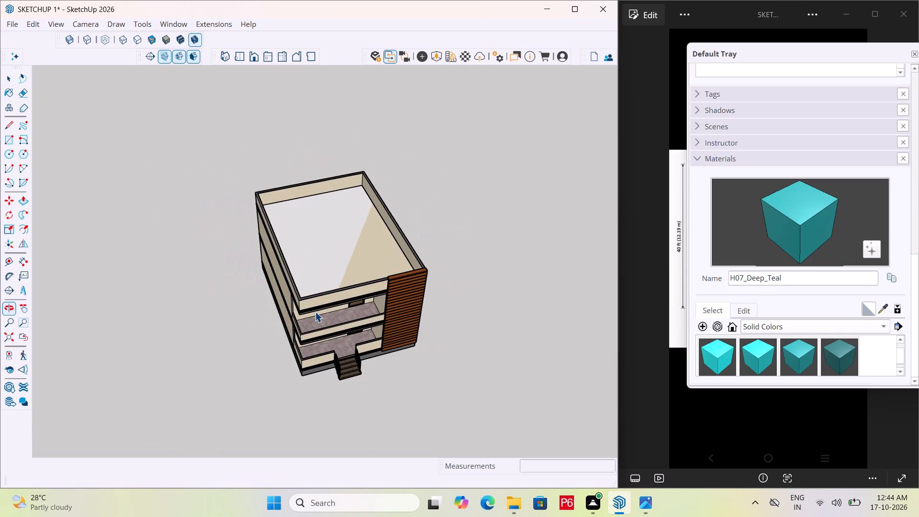
key(ctrl+s)
key(ctrl+s)
key(ctrl+s)
key(ctrl+s)
key(ctrl+s)
key(ctrl+s)
key(ctrl+s)
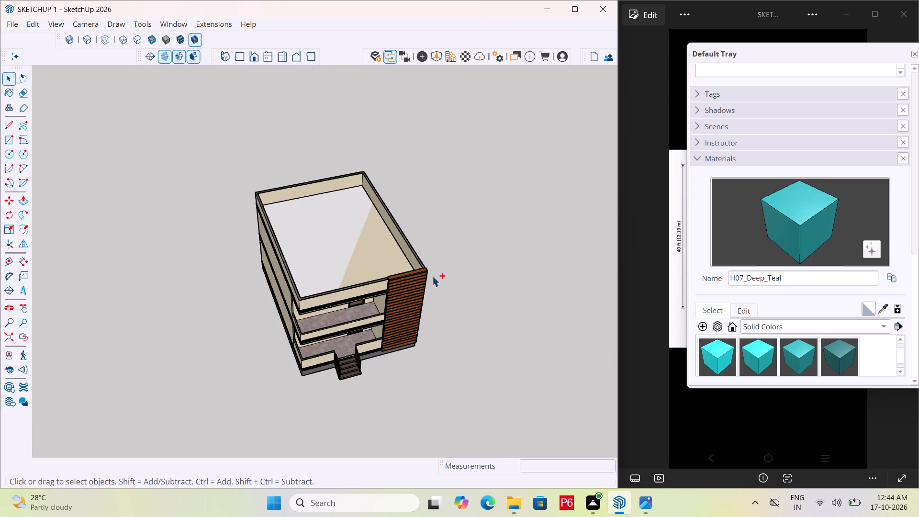
key(ctrl+s)
Bring up the file commands for the complete two-storey house model.
middle_drag(396, 272, 476, 221)
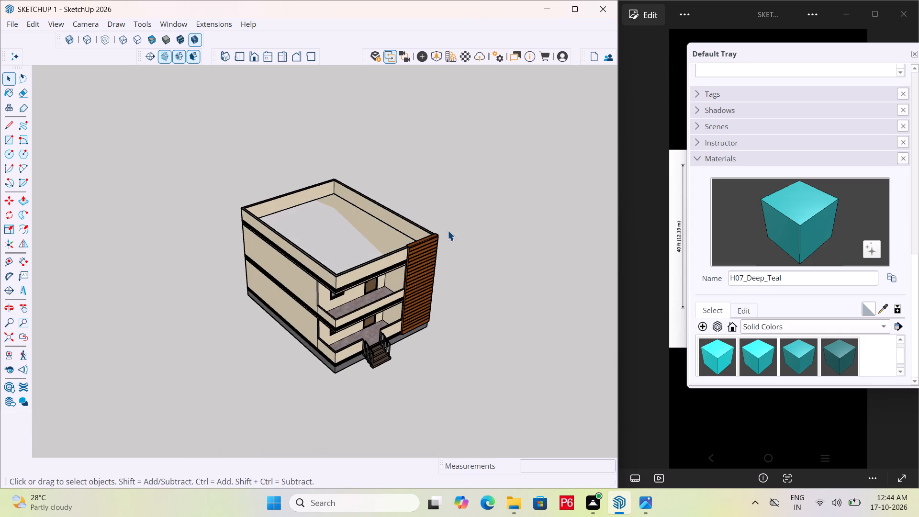
click(7, 22)
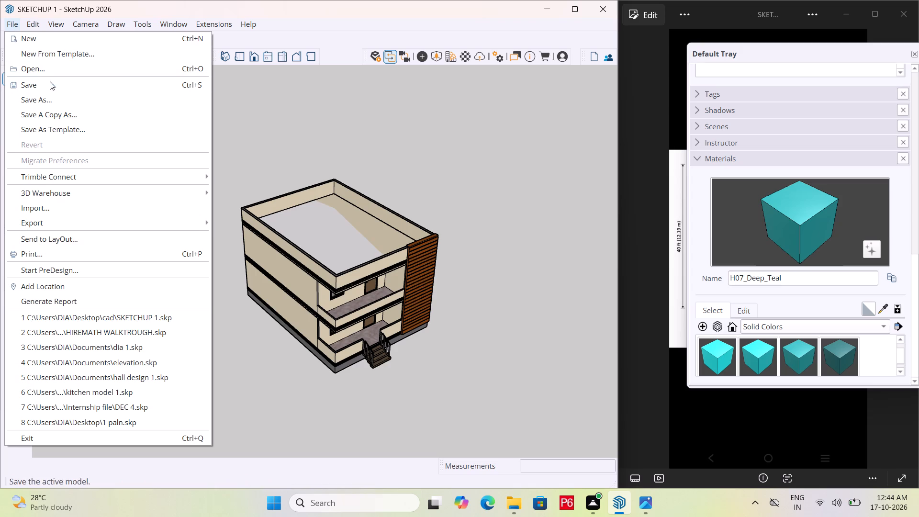
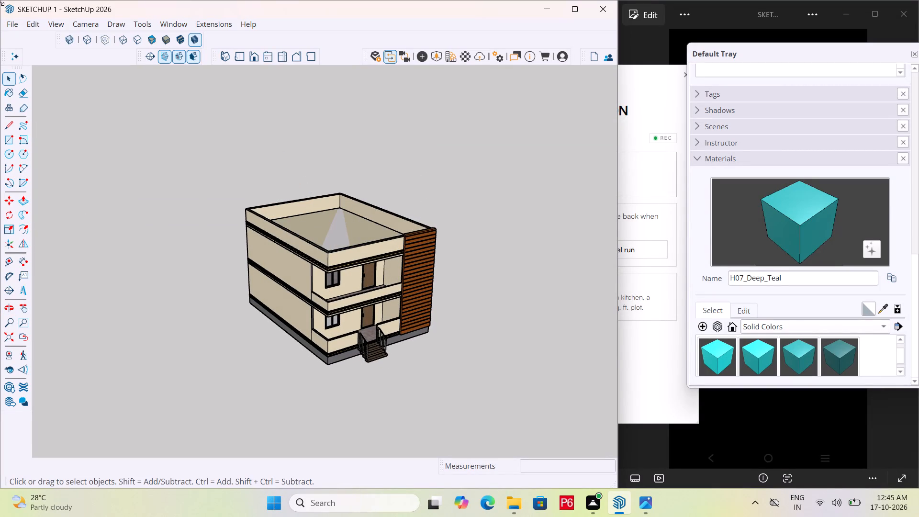
Preview the current exterior view of the house for printing and send it to Microsoft Print to PDF.
click(8, 23)
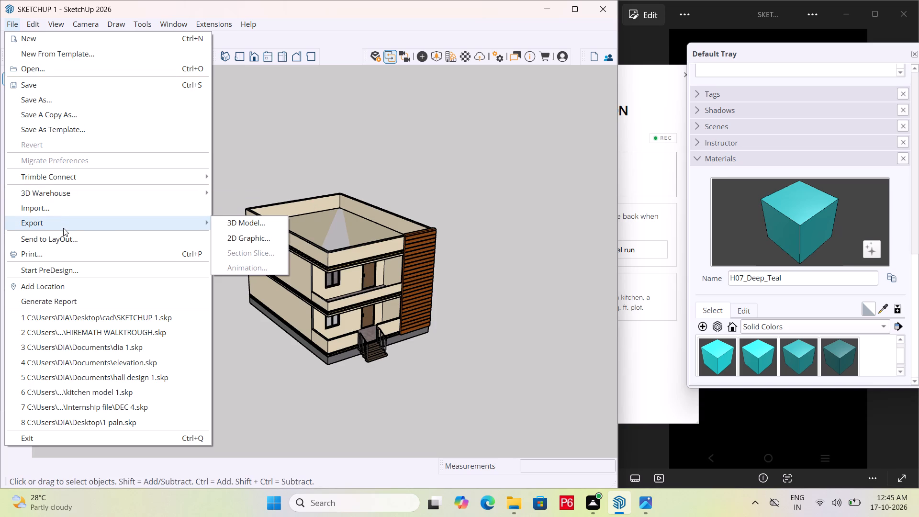
click(63, 256)
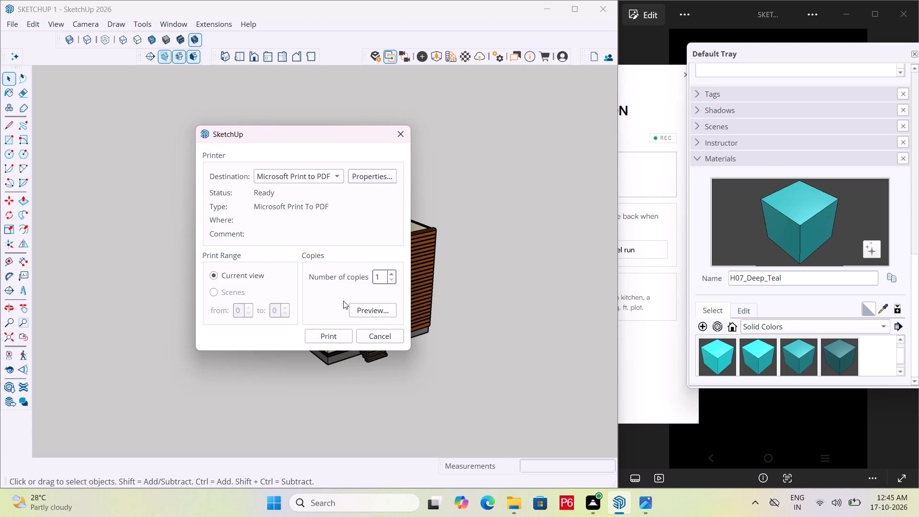
click(375, 313)
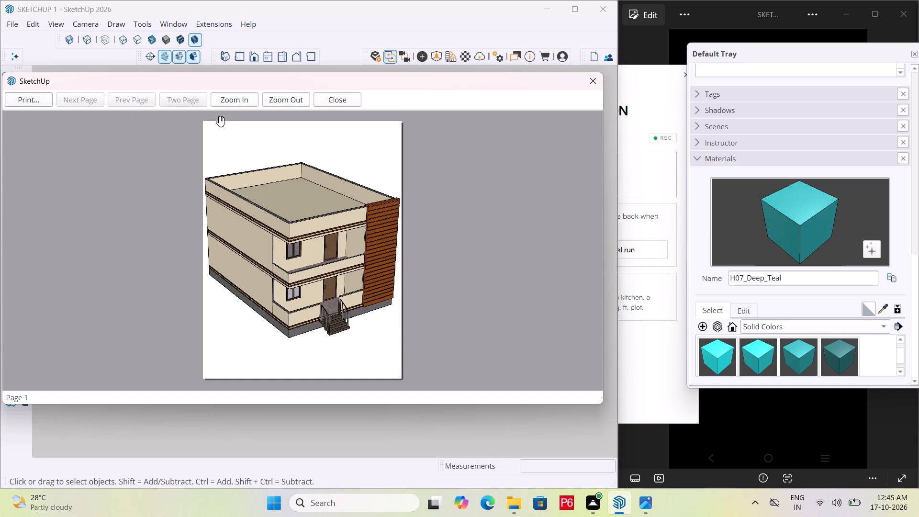
click(21, 100)
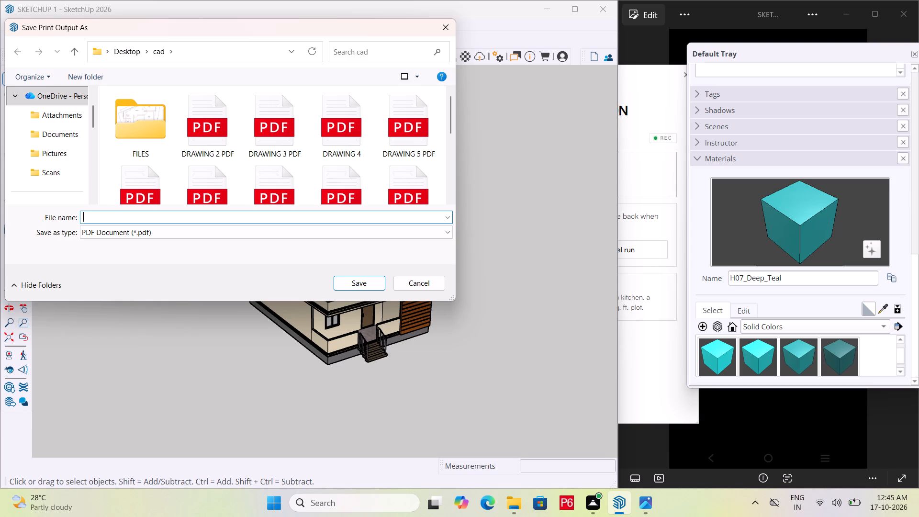
Save the print output in the cad folder as SKETCHUP F 1 PDF.
text(SK)
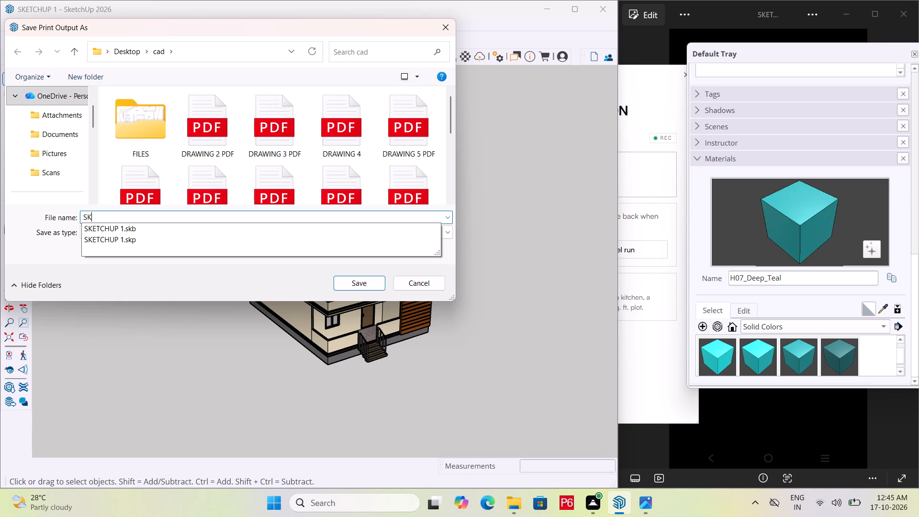
text(ETCHUP)
key(space)
key(f)
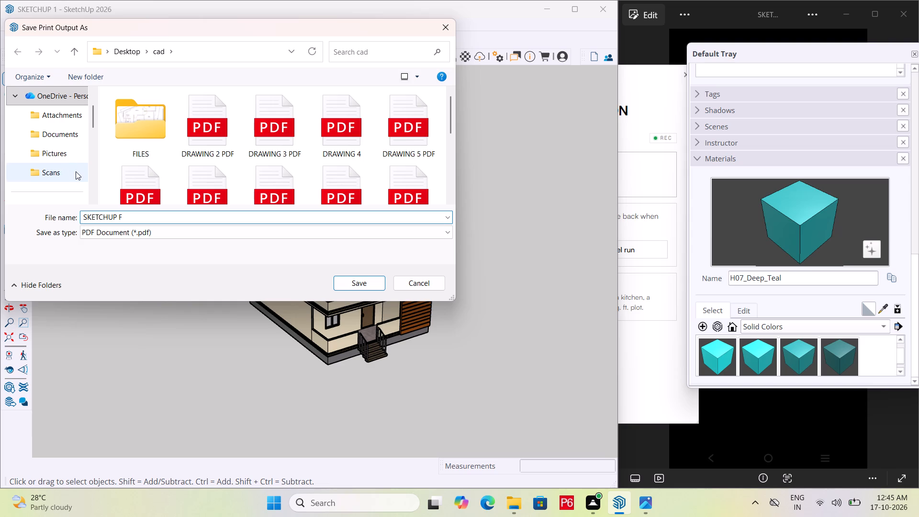
key(space)
key(1)
scroll(60, 143, down, 3)
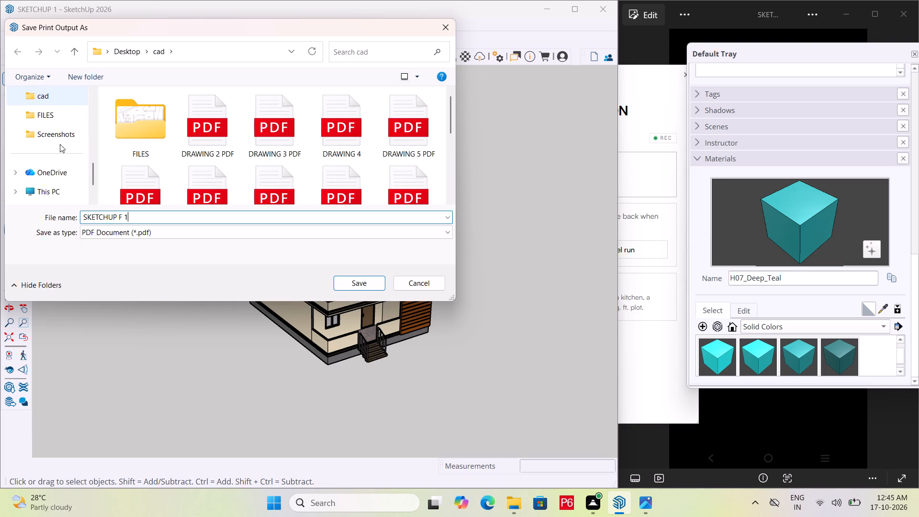
scroll(60, 144, down, 1)
click(59, 97)
double_click(59, 97)
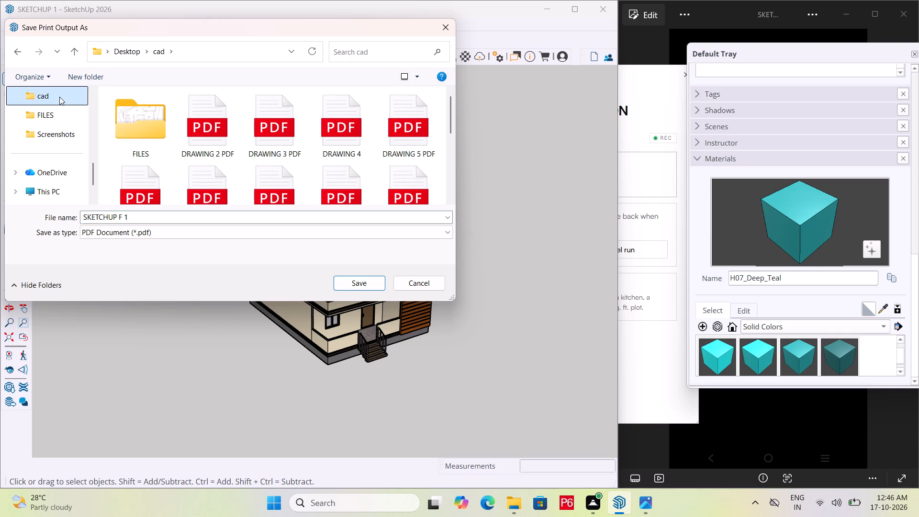
scroll(213, 136, down, 6)
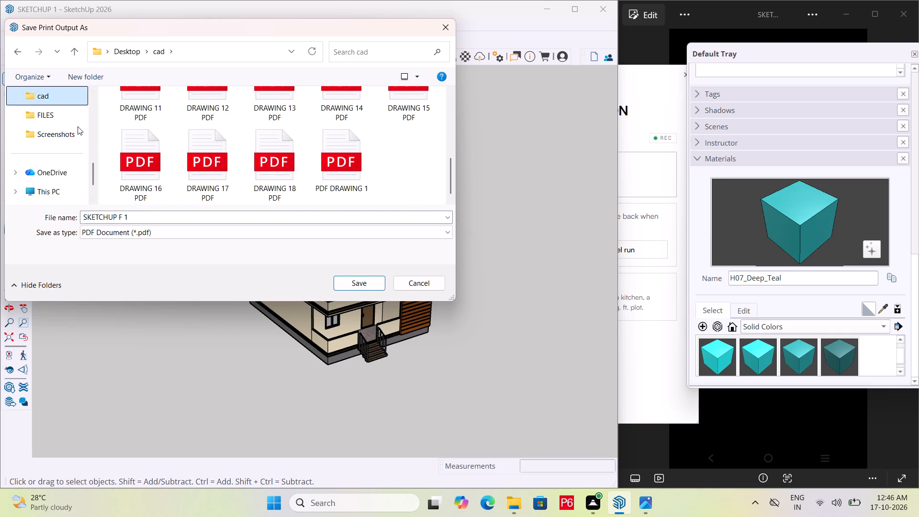
double_click(47, 94)
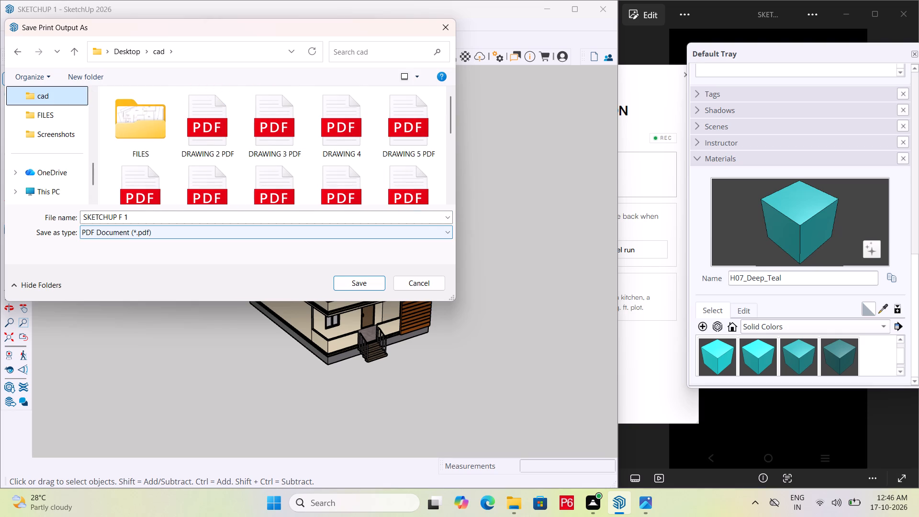
click(141, 219)
click(141, 219)
click(146, 216)
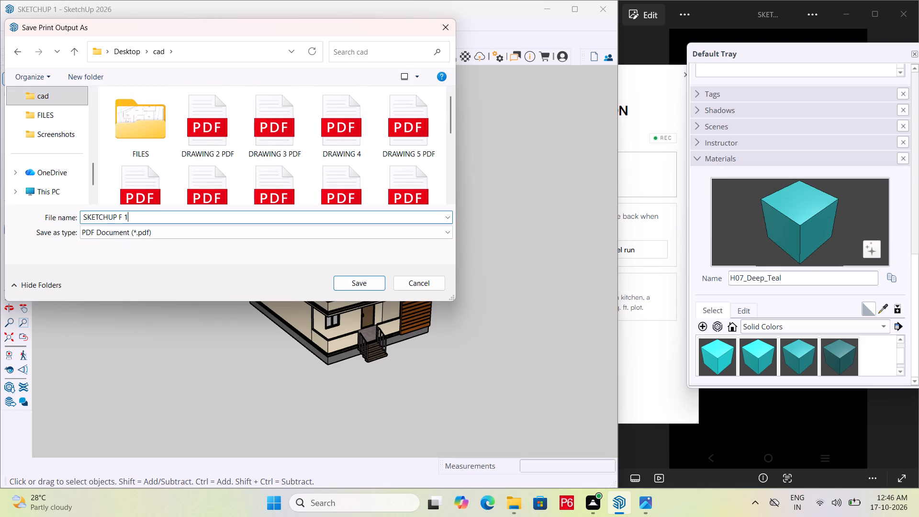
key(space)
key(p)
text(DF)
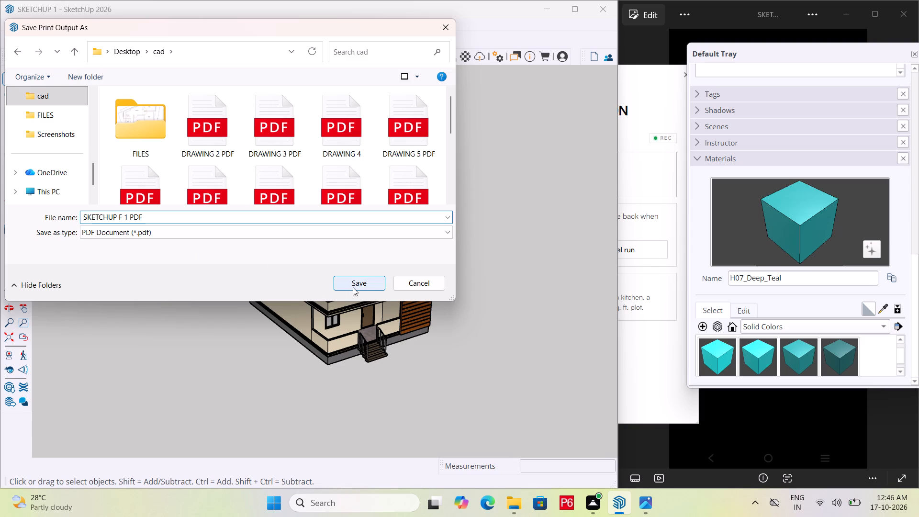
click(357, 283)
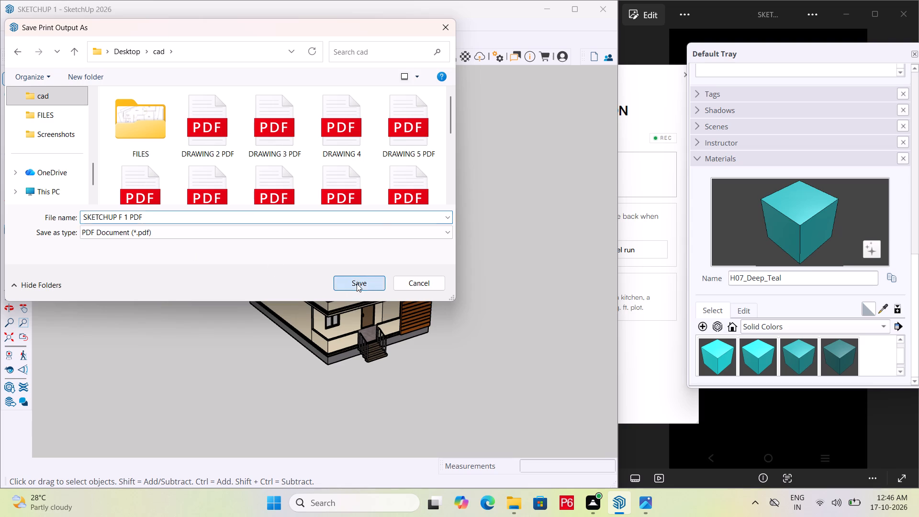
Place a horizontal section plane on the flat roof surface of the house and accept its naming.
middle_drag(335, 237, 331, 244)
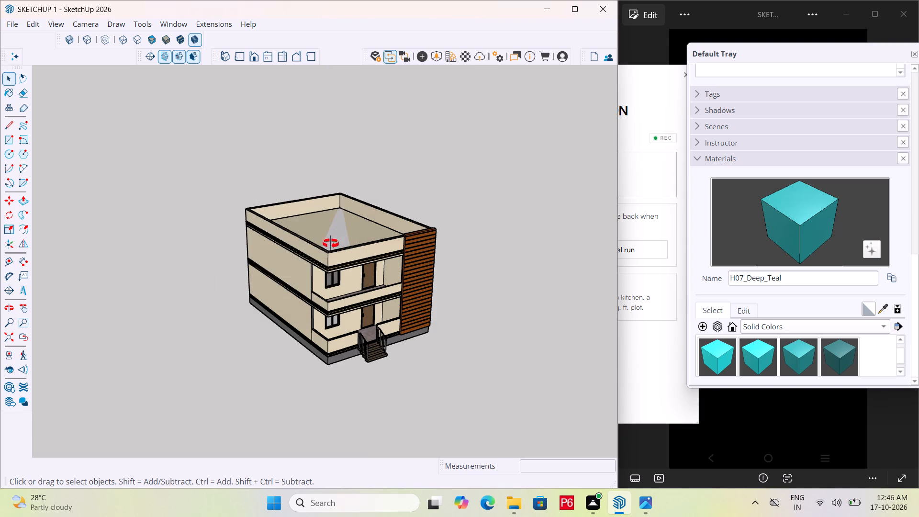
middle_drag(331, 244, 310, 283)
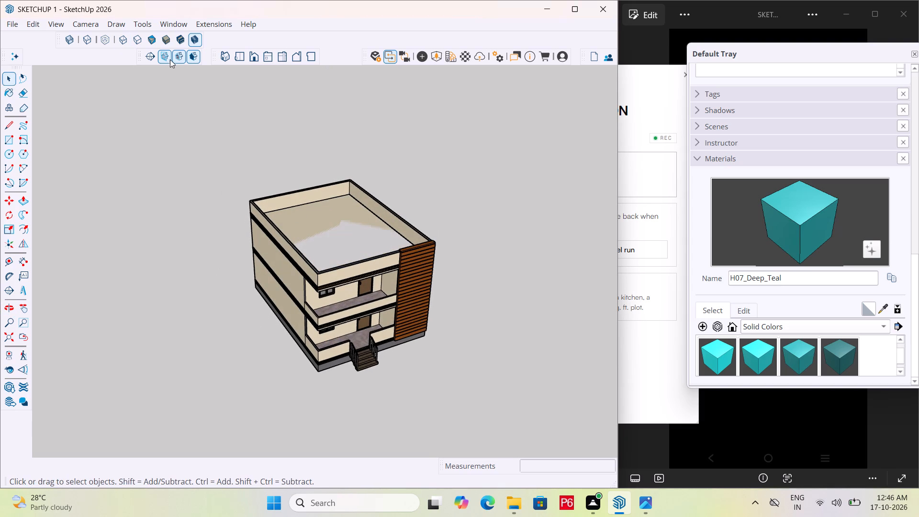
click(151, 58)
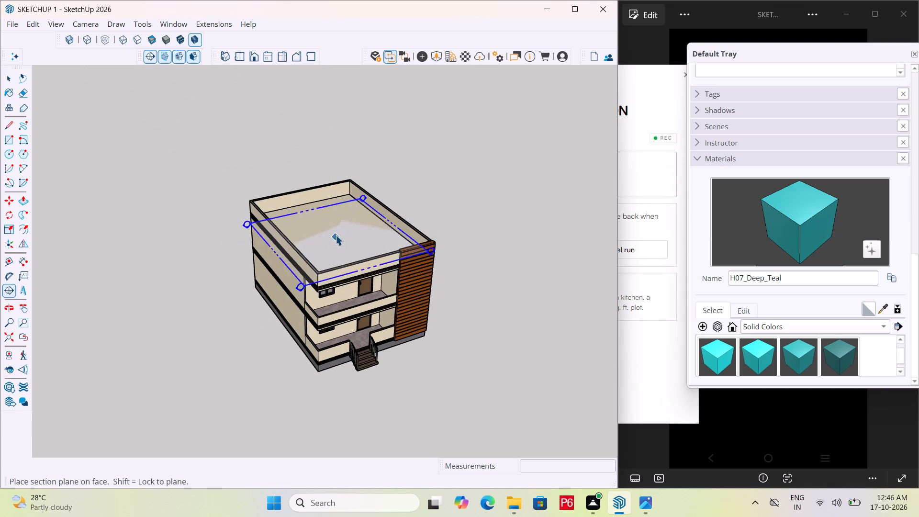
click(336, 232)
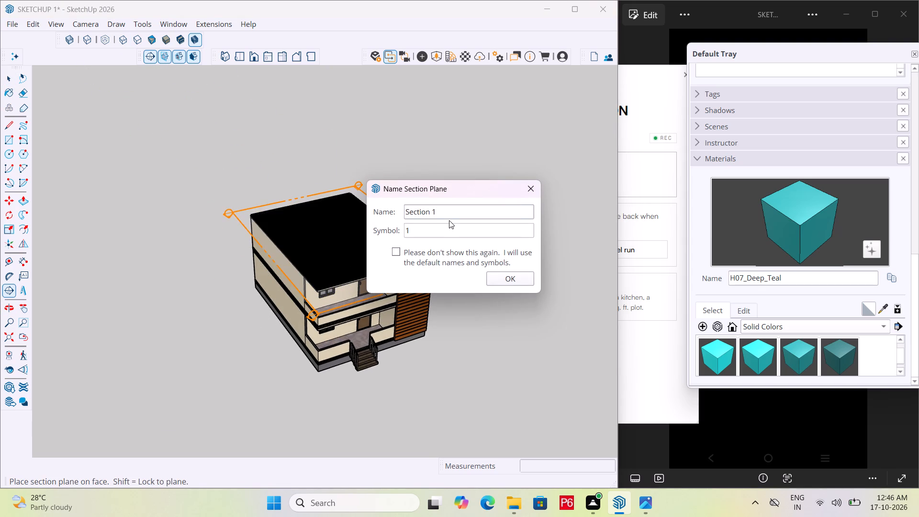
key(m)
click(514, 279)
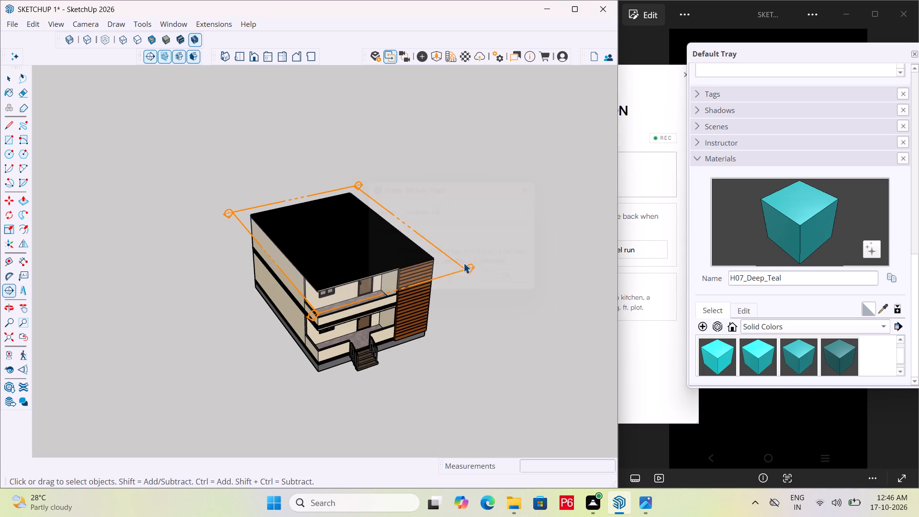
Move the section plane down about 14' 8" so it cuts through the ground floor rooms.
click(460, 268)
key(m)
click(460, 268)
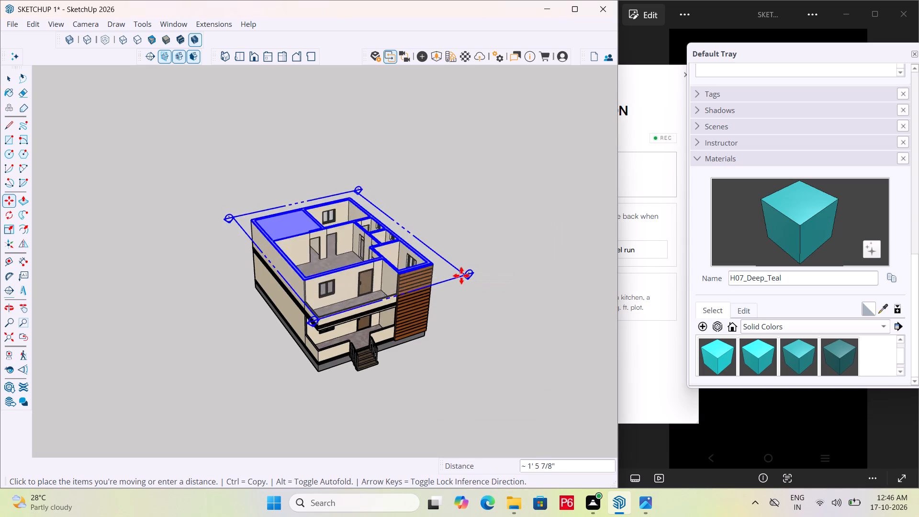
click(456, 320)
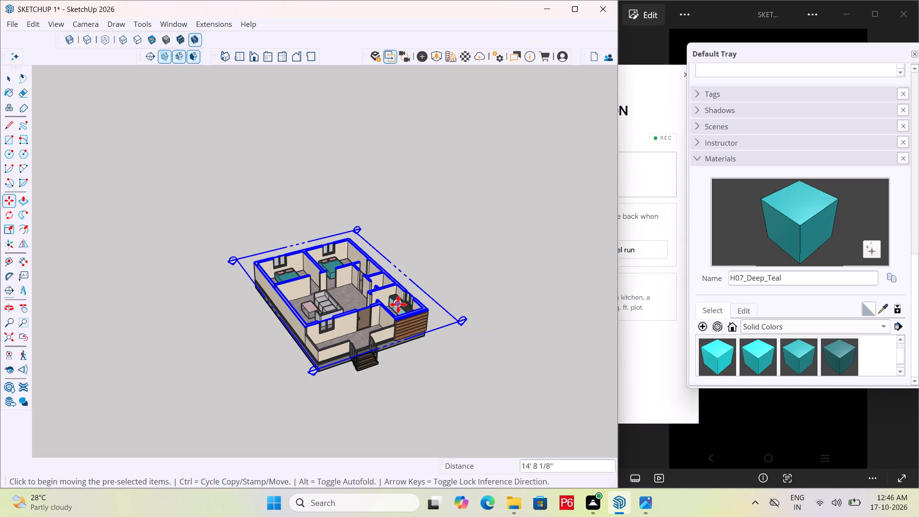
Preview the sectioned ground floor plan for printing from the standard top view, then close the preview.
middle_drag(398, 304, 349, 379)
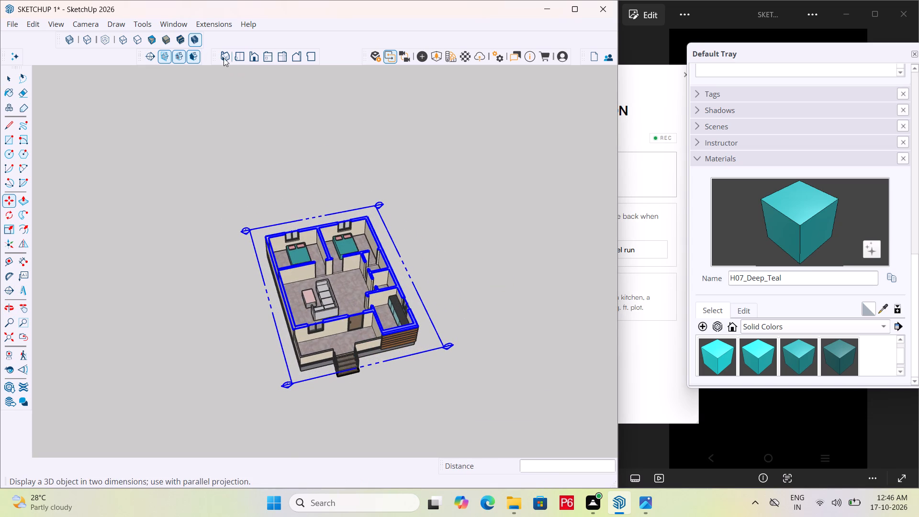
click(236, 56)
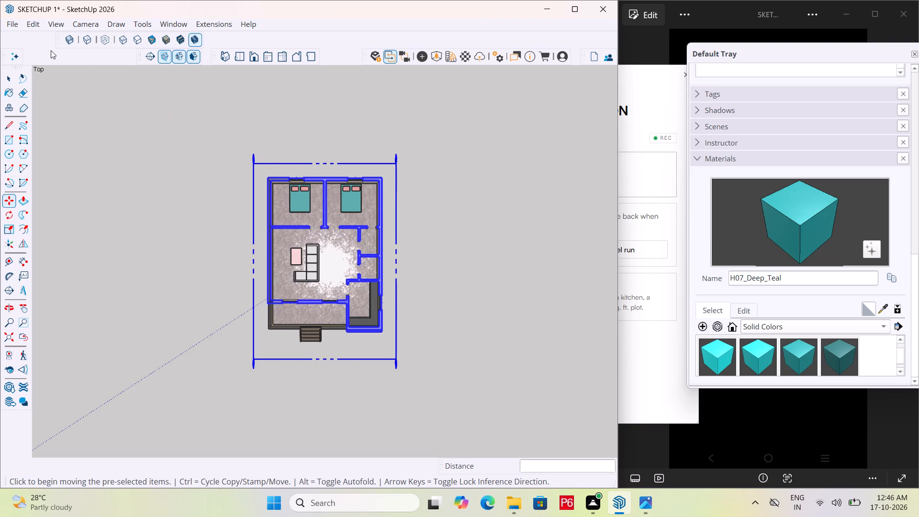
click(7, 23)
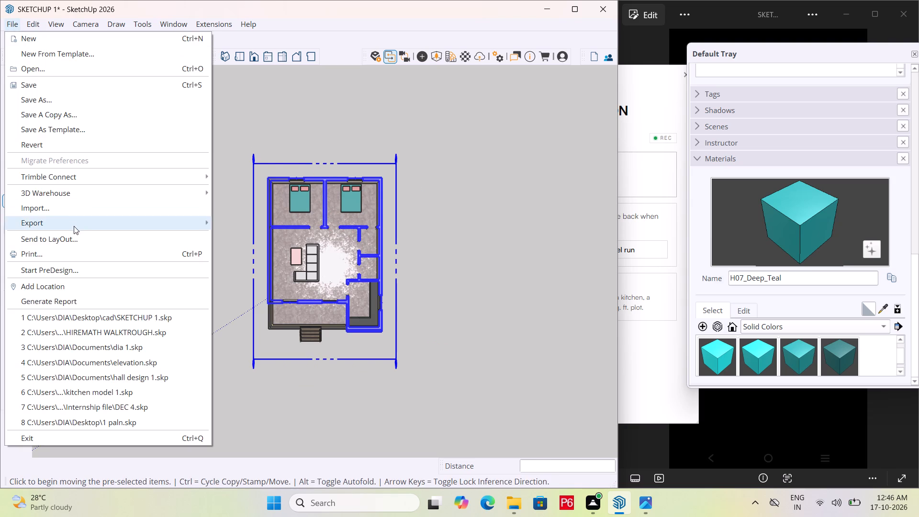
click(74, 258)
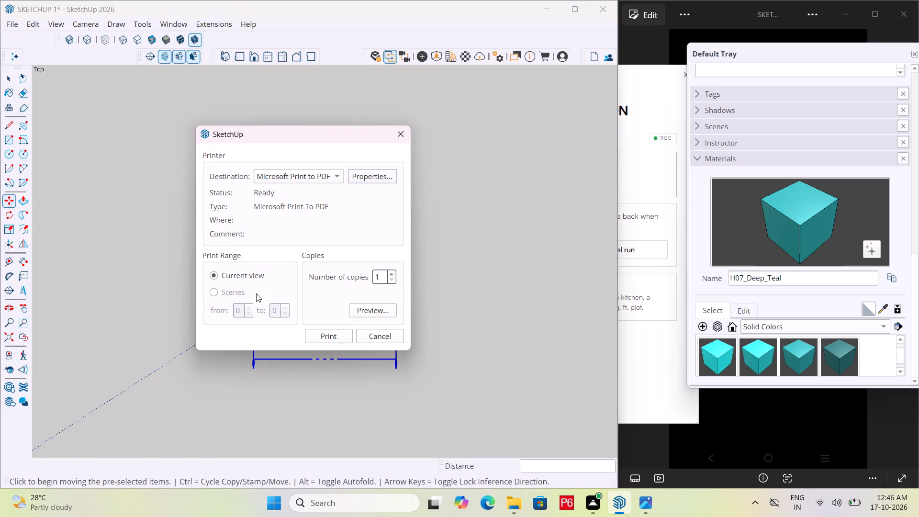
click(362, 313)
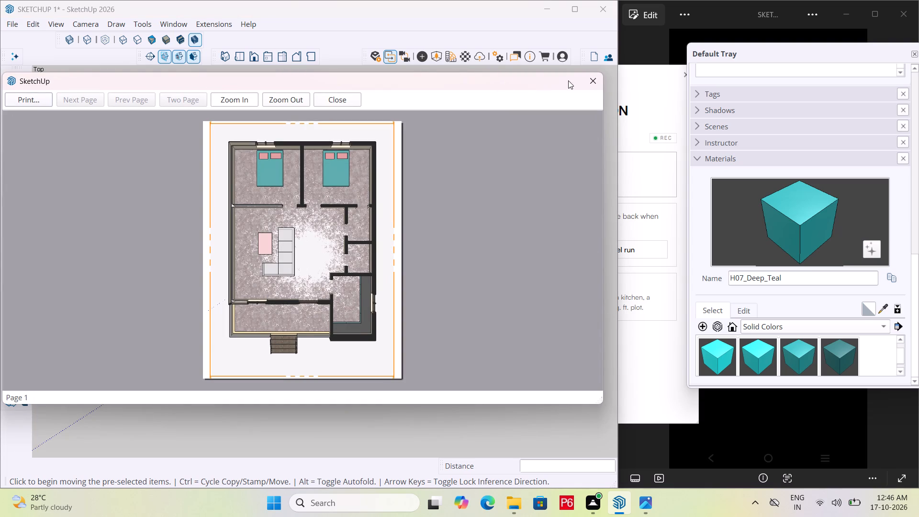
click(598, 82)
Preview the sectioned floor plan from a slightly tilted overhead view and send it to Microsoft Print to PDF.
scroll(285, 273, up, 1)
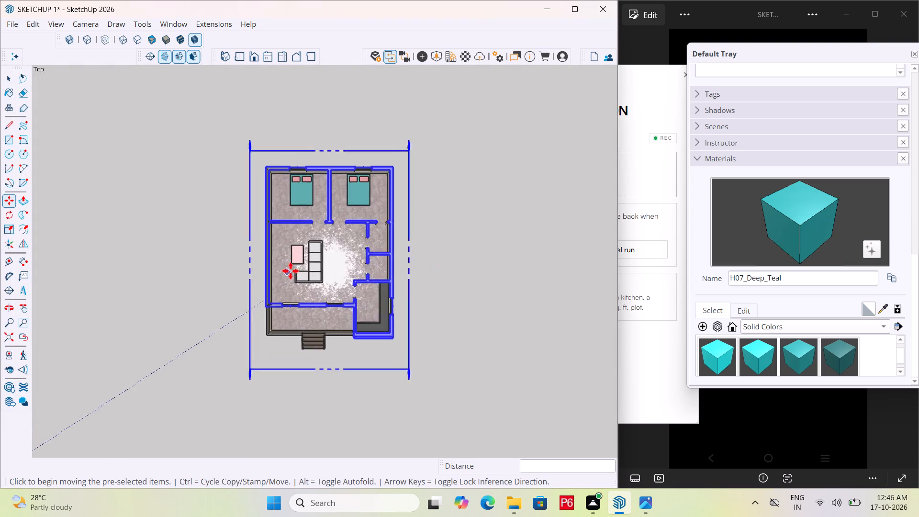
scroll(291, 271, up, 3)
middle_drag(373, 264, 378, 215)
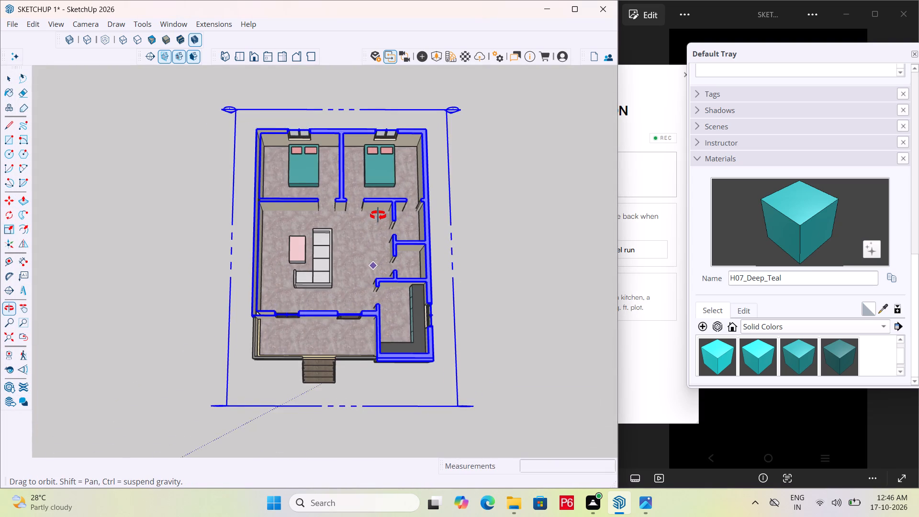
middle_drag(378, 215, 377, 222)
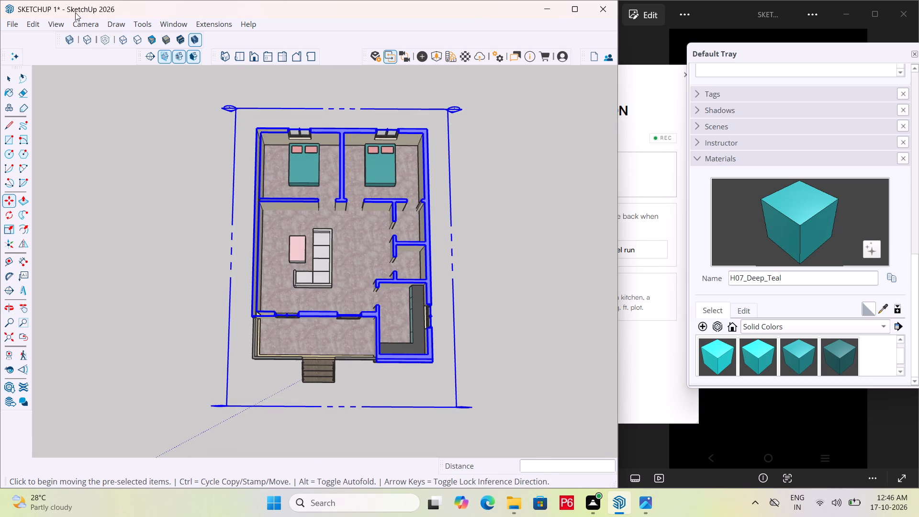
click(3, 22)
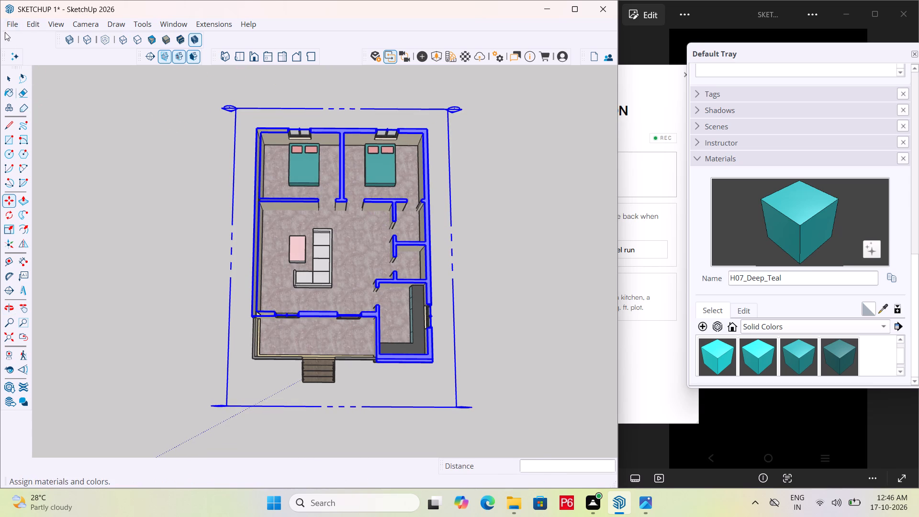
click(7, 28)
click(79, 256)
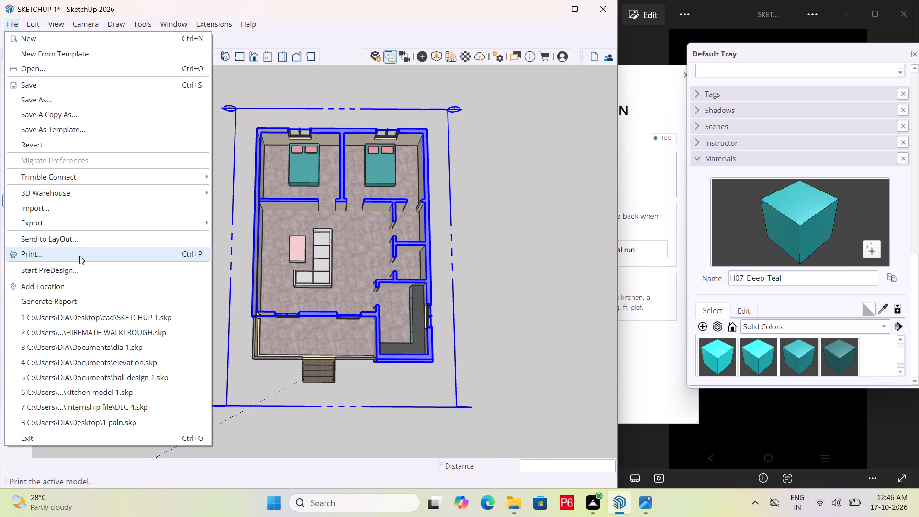
click(371, 309)
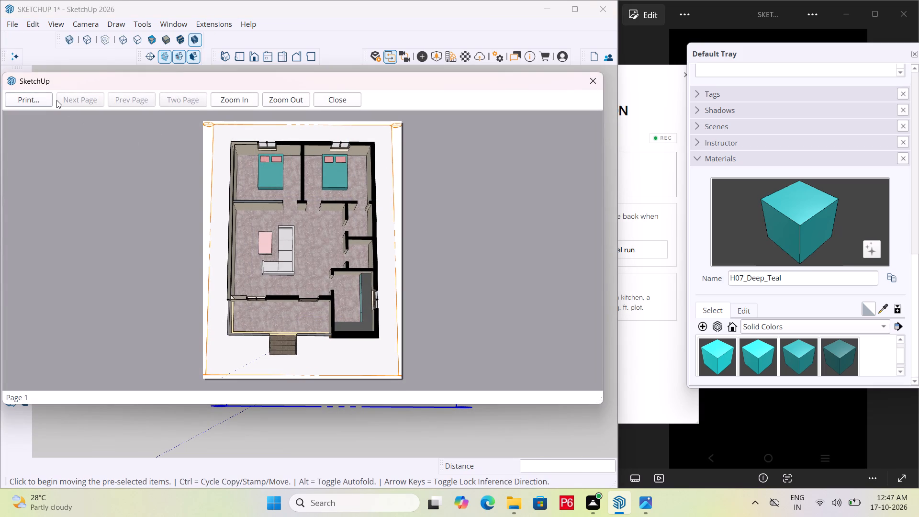
click(32, 101)
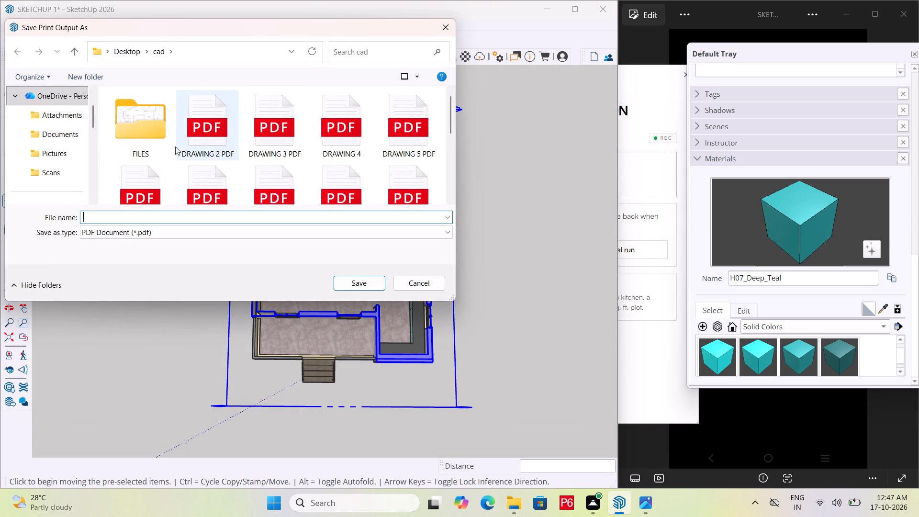
Save the floor plan print output in the cad folder as a PDF named SKETCHUP T 1 PDF.
scroll(79, 149, down, 3)
click(61, 153)
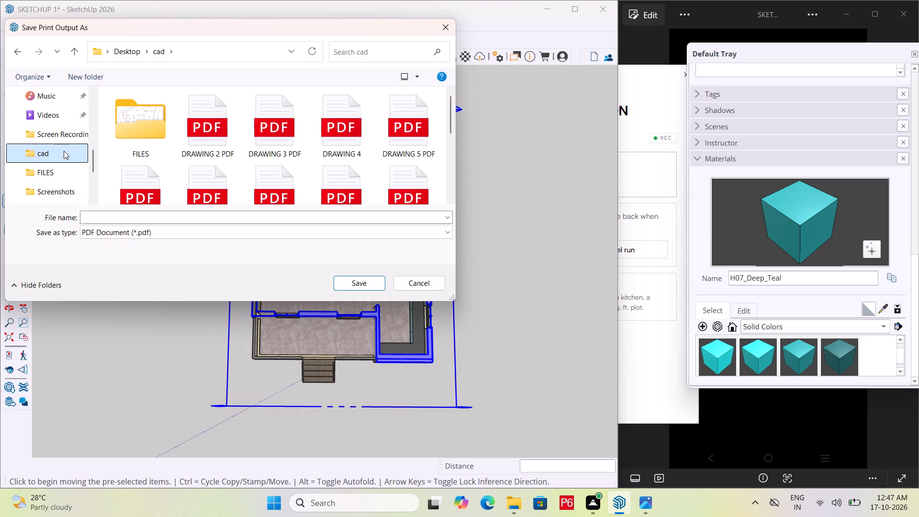
double_click(64, 151)
click(133, 221)
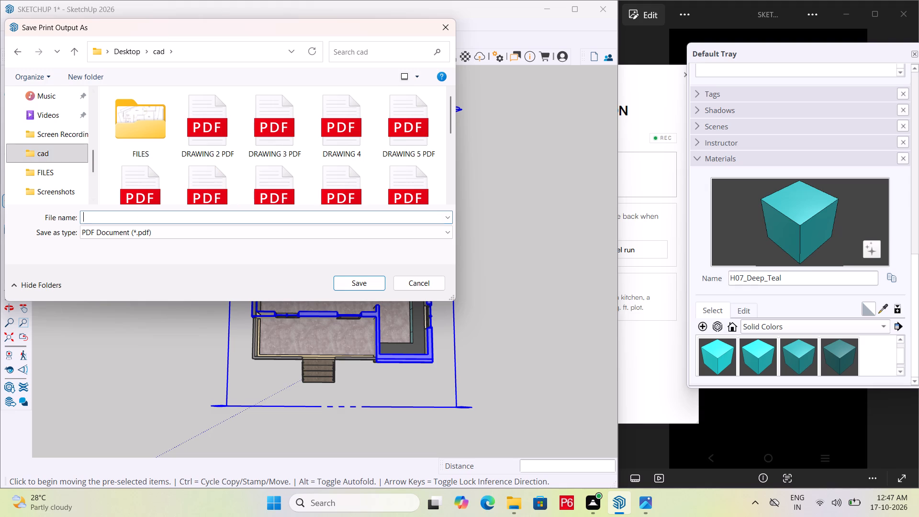
key(s)
text(KE)
key(t)
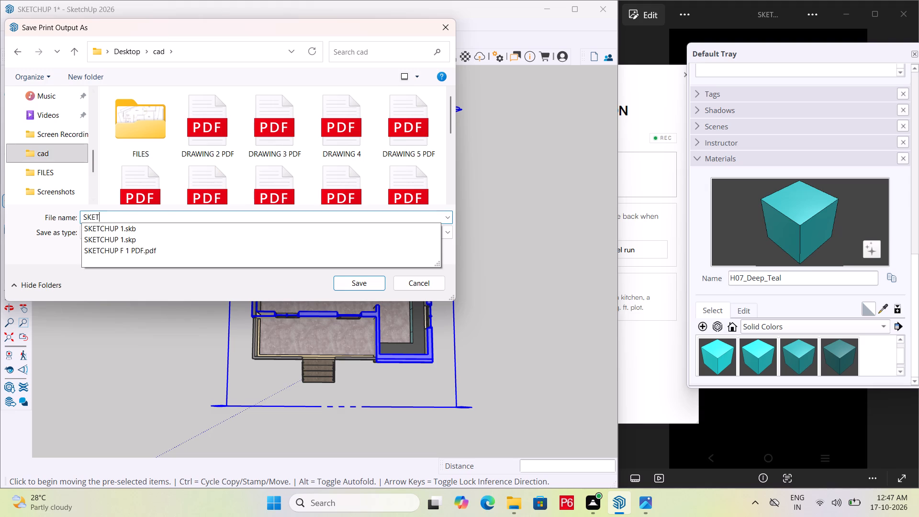
text(CHUP)
key(space)
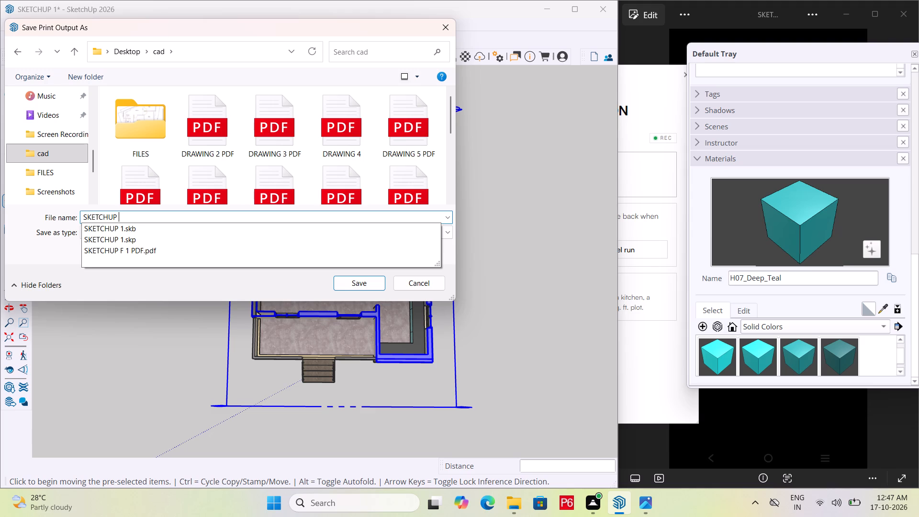
key(t)
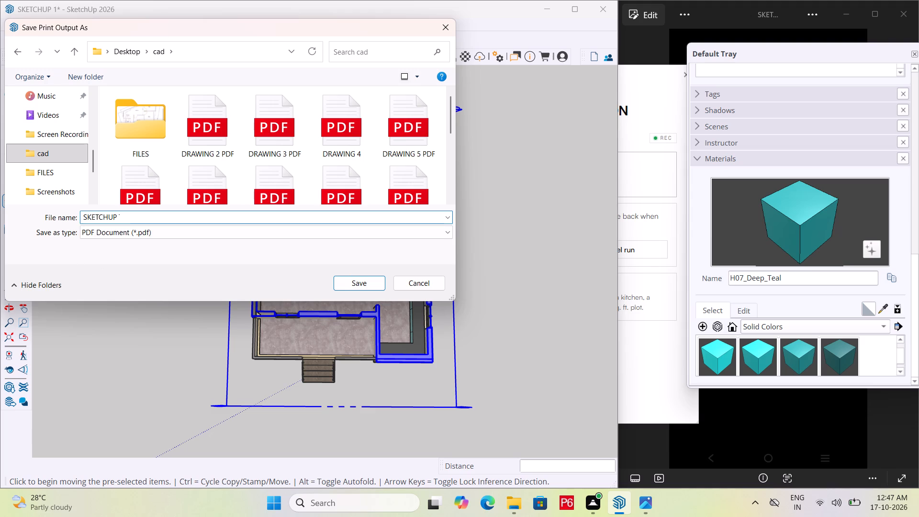
key(space)
key(1)
key(space)
text(P)
text(DF)
click(355, 285)
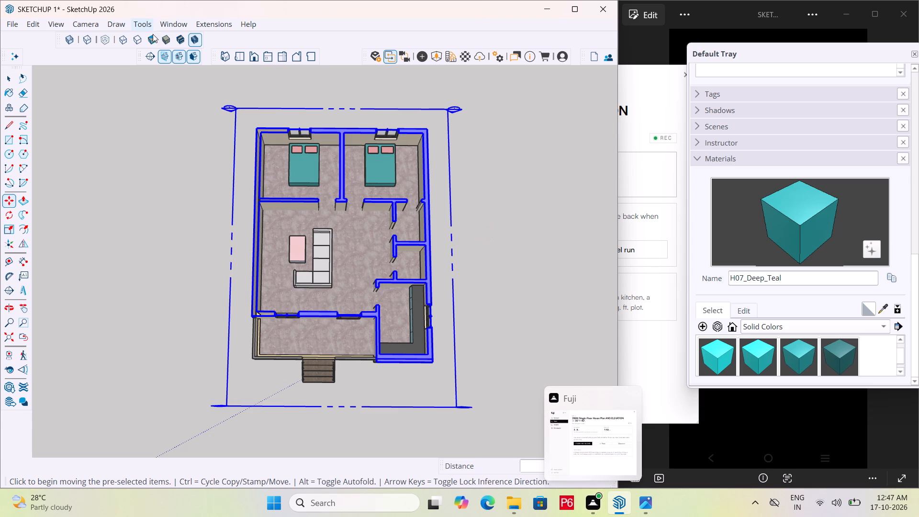
Save the house model with its section plane under its existing file name.
key(ctrl+s)
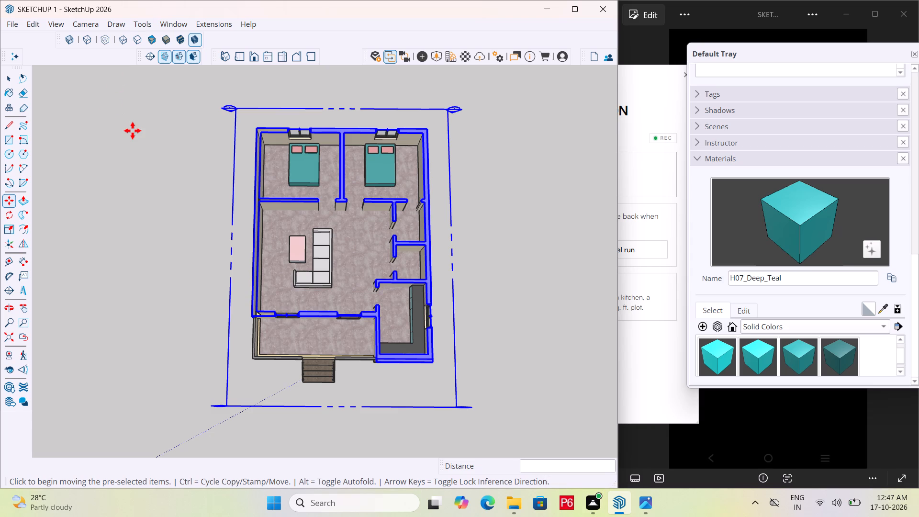